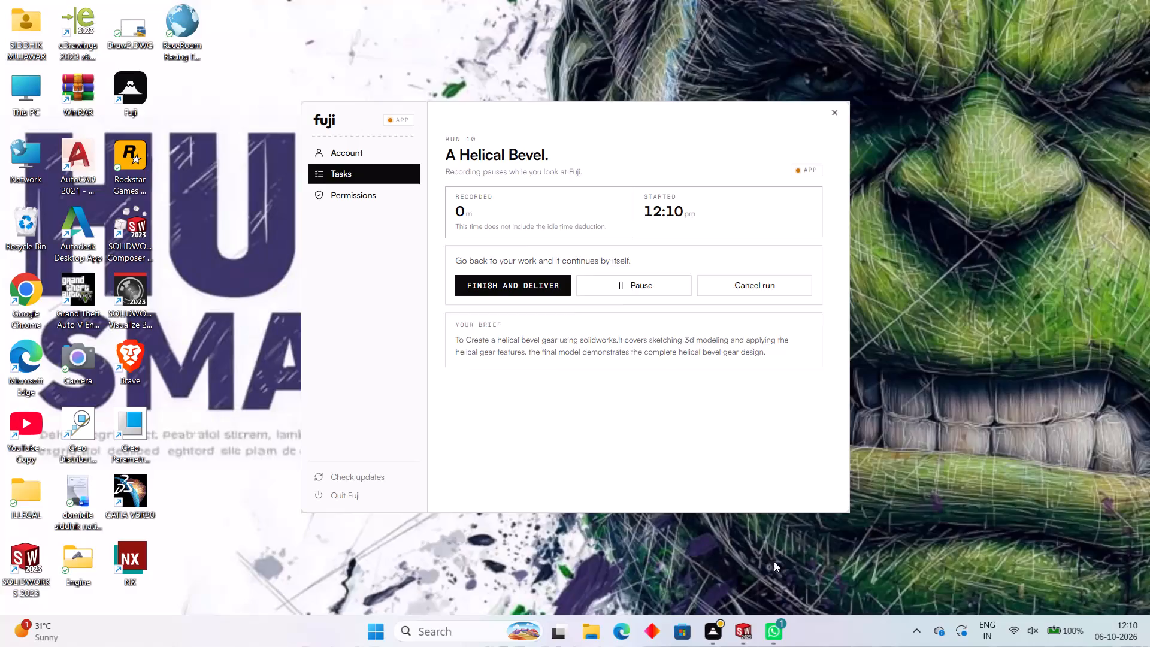
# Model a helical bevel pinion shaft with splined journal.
# Switch to SOLIDWORKS and create a new part document.
pyautogui.click(739, 632)
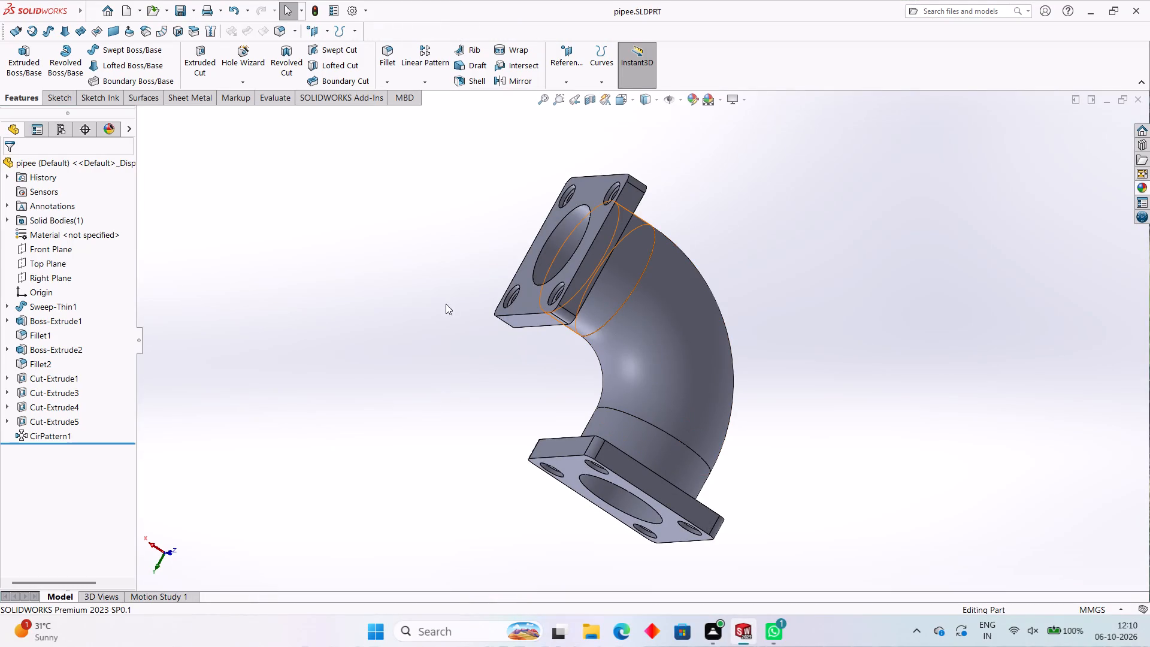
pyautogui.click(104, 6)
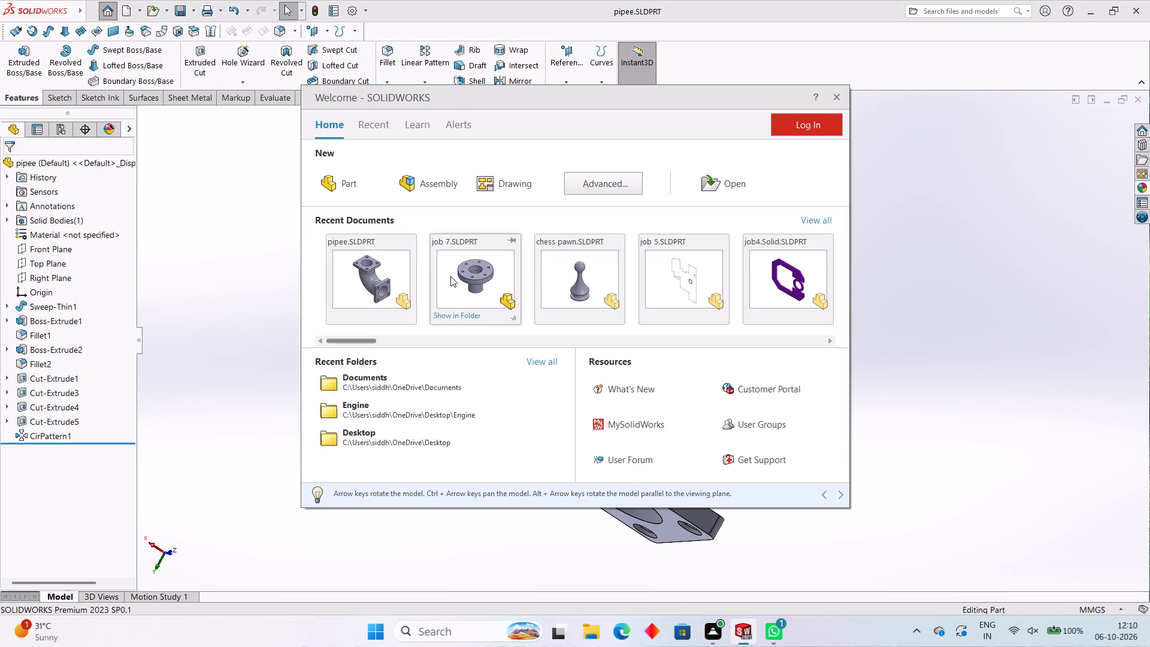
pyautogui.click(368, 178)
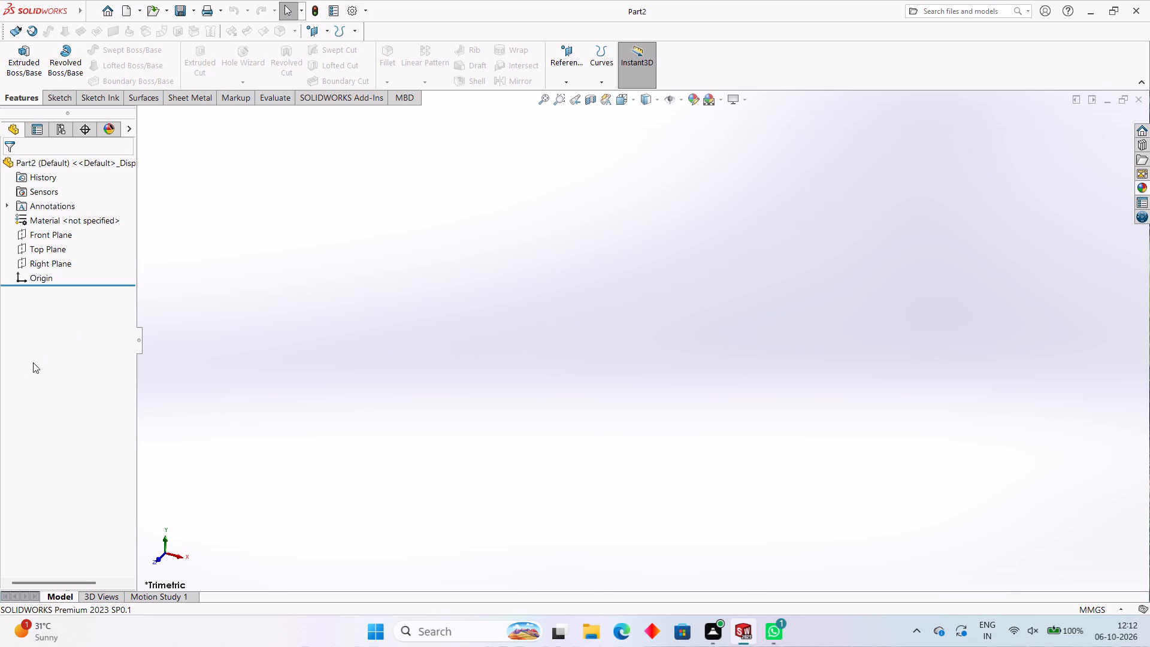
# Sketch a stepped line chain on the Right Plane from the origin, rising about 47 mm, with treads about 17, 68 and 38 mm long.
pyautogui.click(50, 268)
pyautogui.click(58, 253)
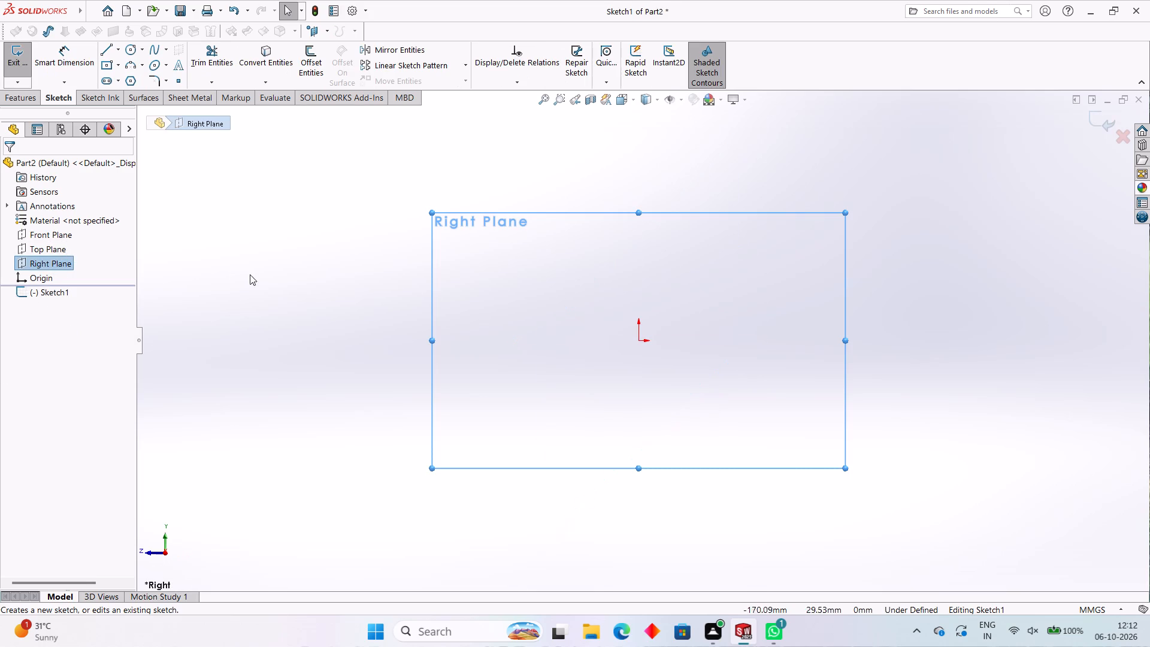
pyautogui.click(101, 50)
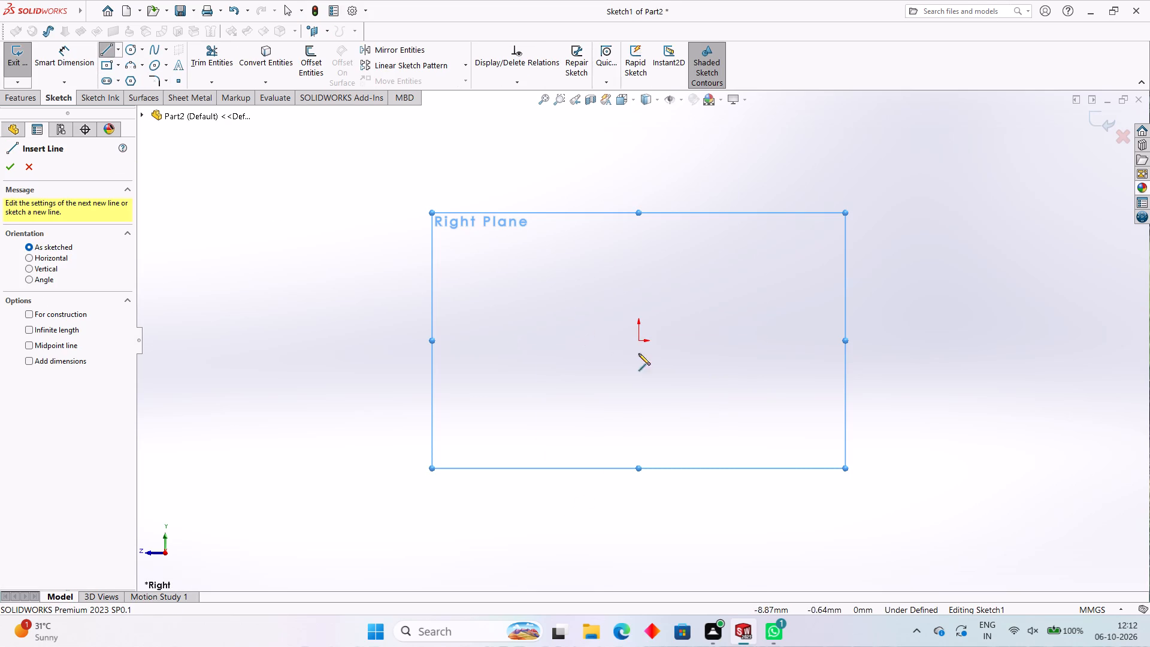
pyautogui.click(638, 340)
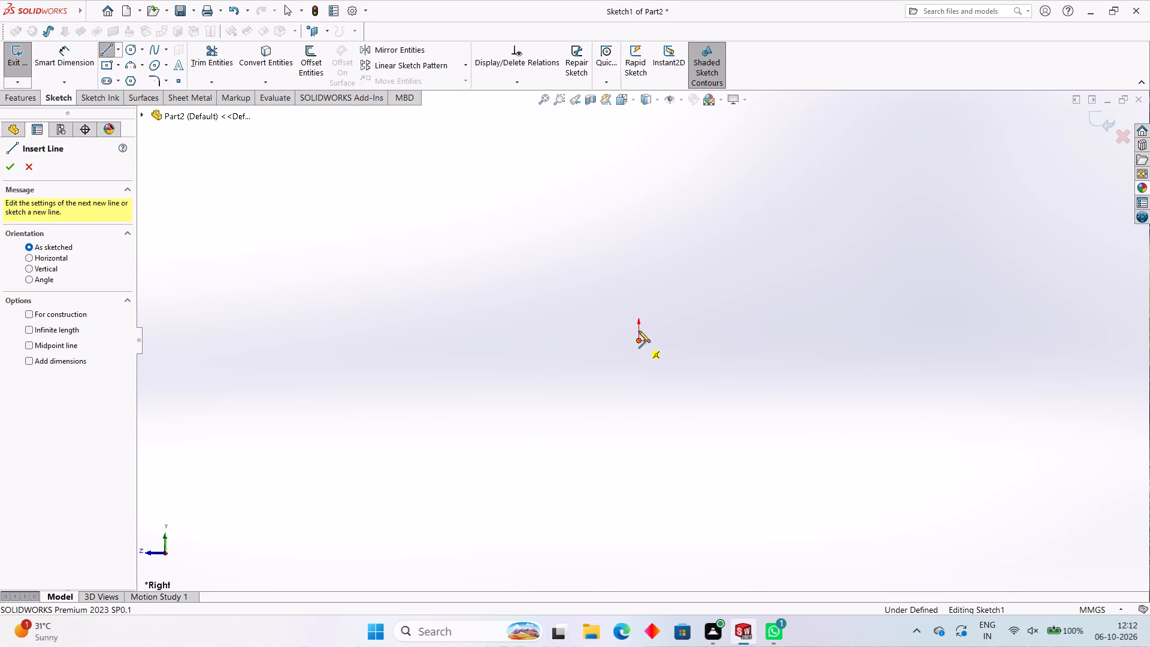
pyautogui.click(638, 231)
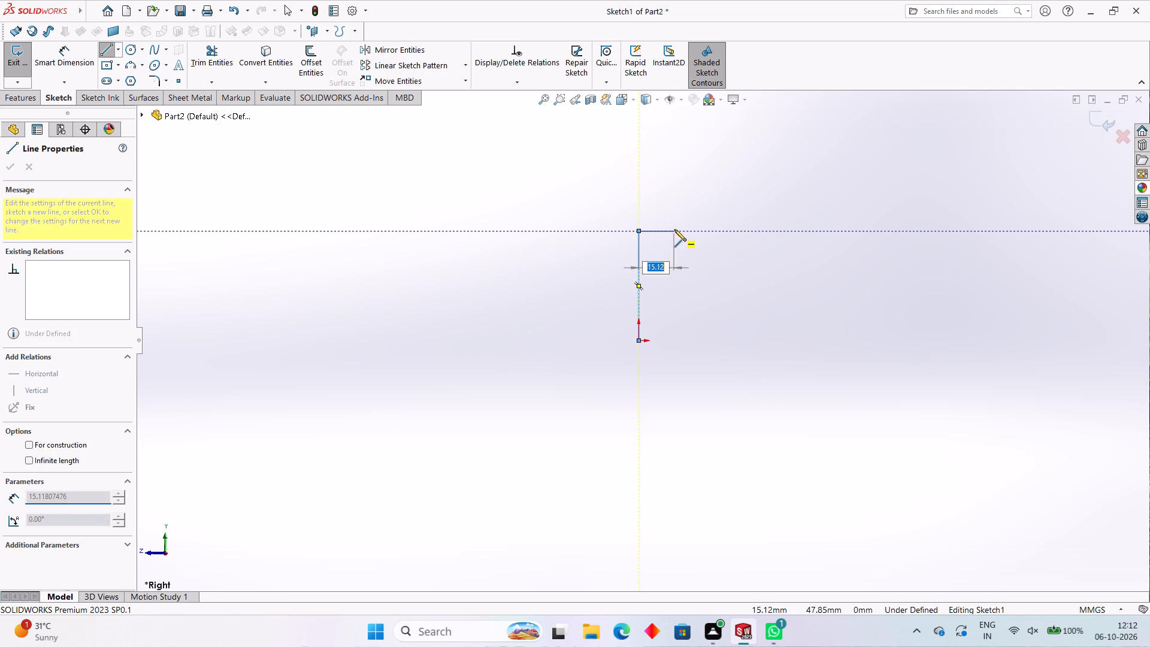
pyautogui.click(679, 229)
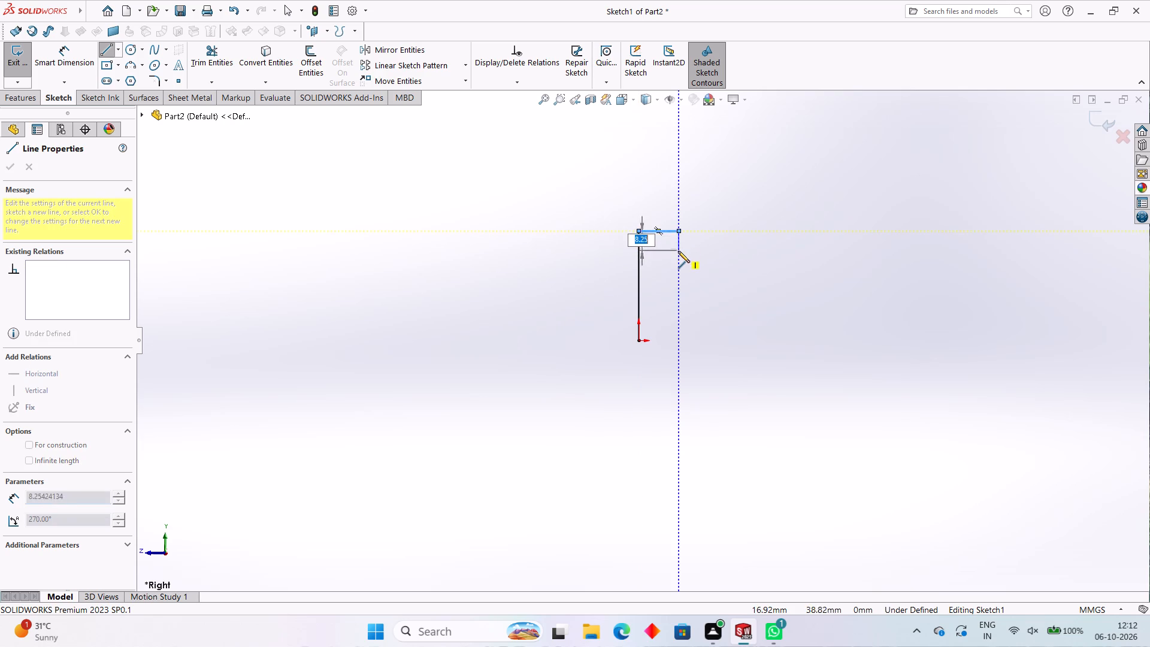
pyautogui.click(678, 253)
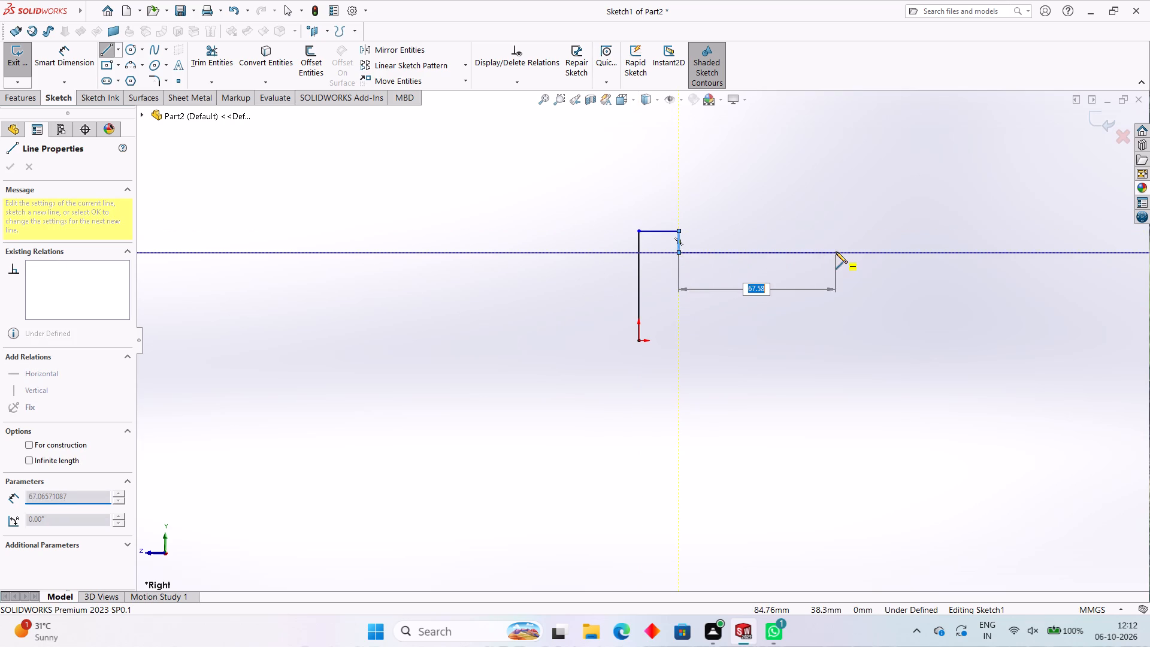
pyautogui.click(836, 252)
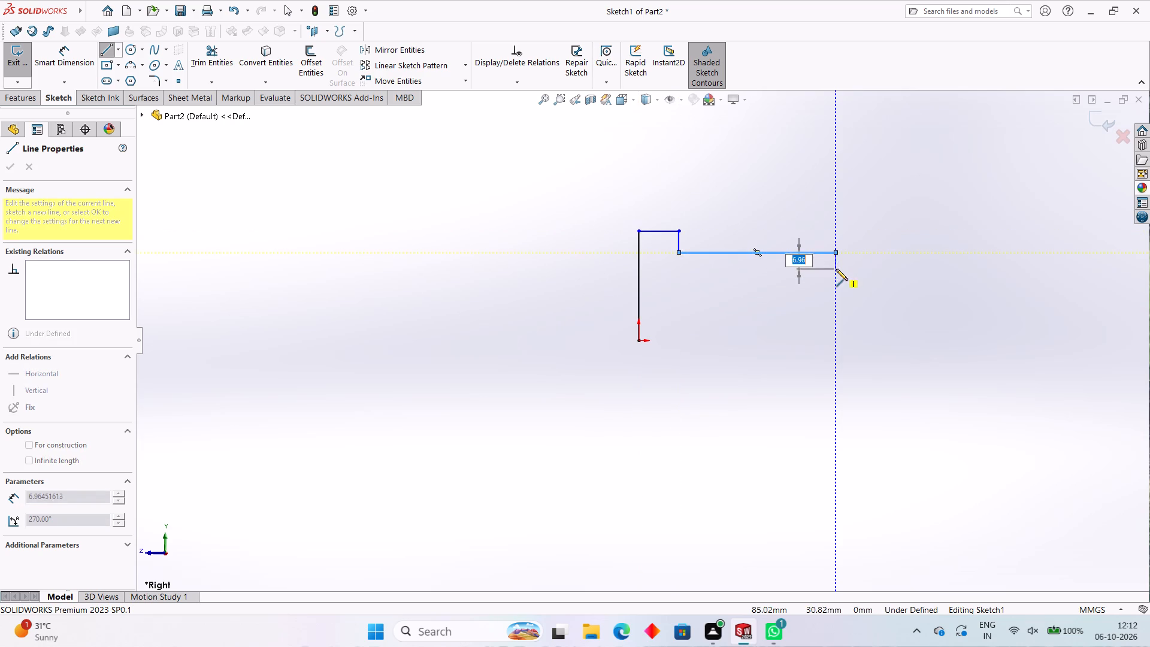
pyautogui.doubleClick(836, 269)
pyautogui.click(837, 252)
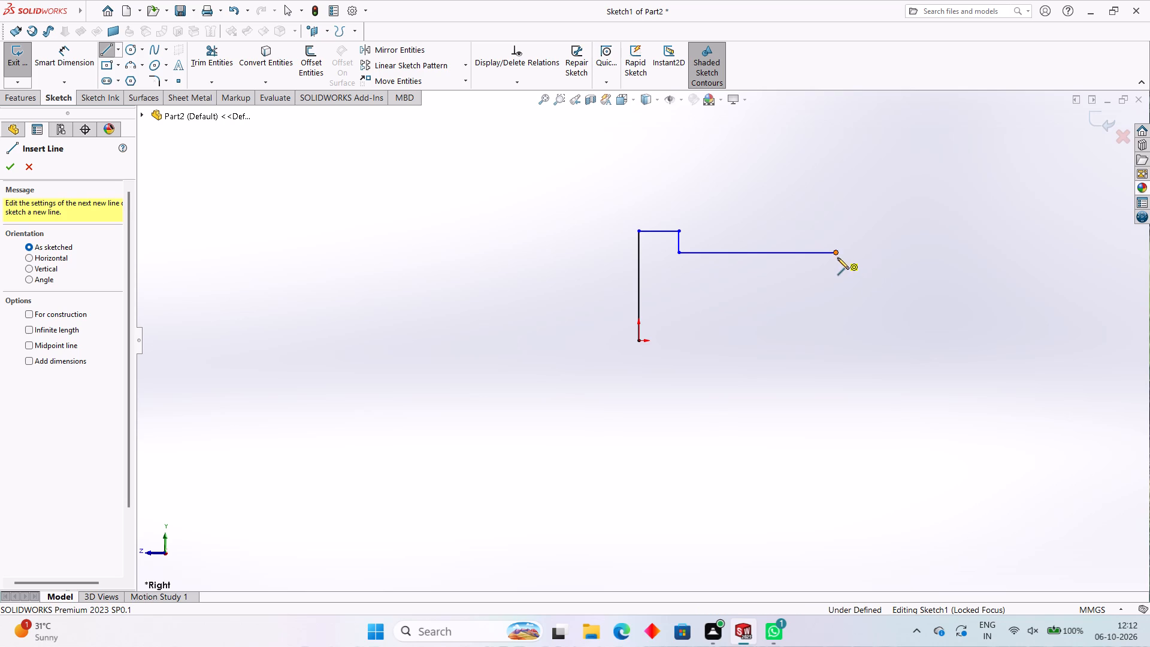
pyautogui.click(836, 274)
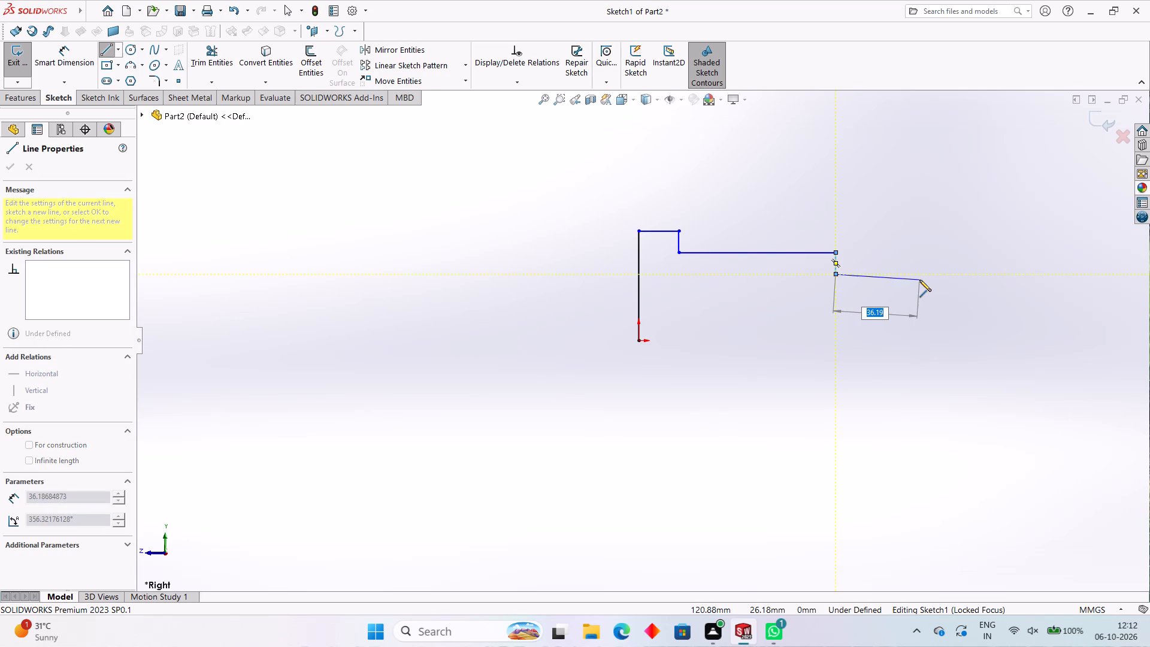
pyautogui.click(924, 276)
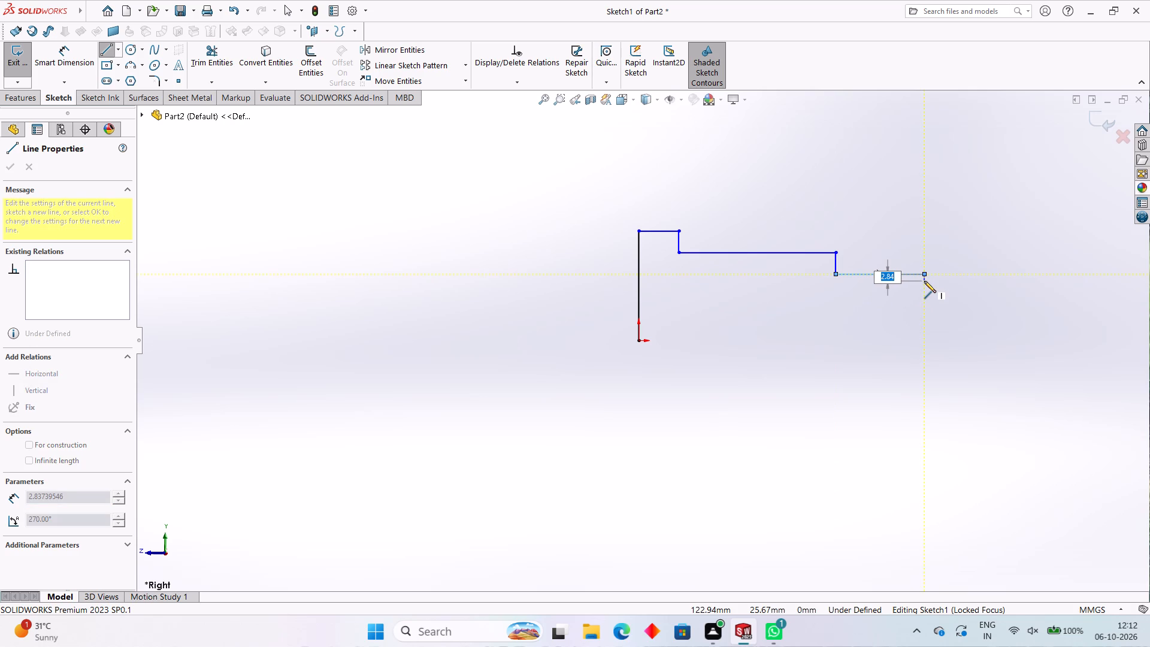
pyautogui.click(924, 281)
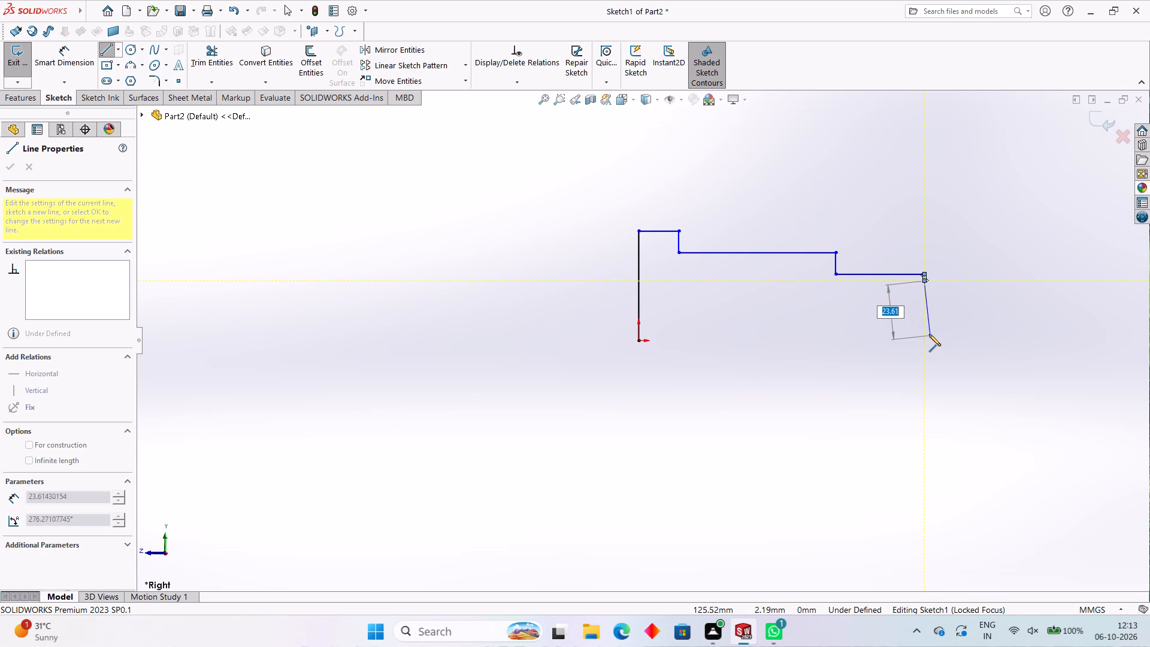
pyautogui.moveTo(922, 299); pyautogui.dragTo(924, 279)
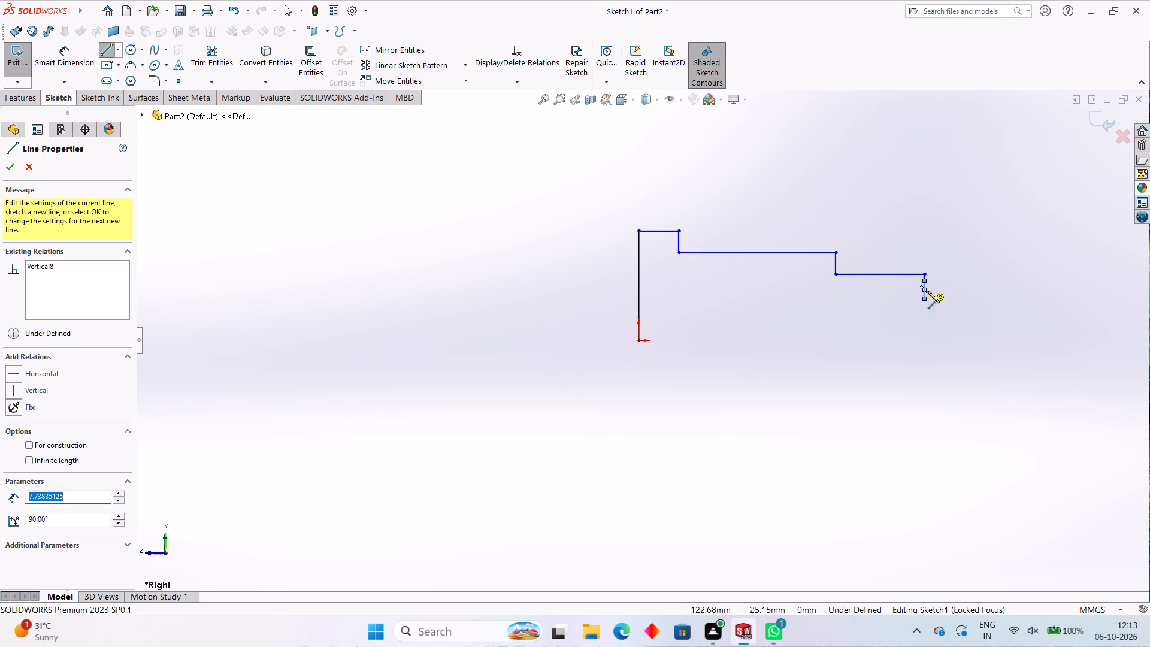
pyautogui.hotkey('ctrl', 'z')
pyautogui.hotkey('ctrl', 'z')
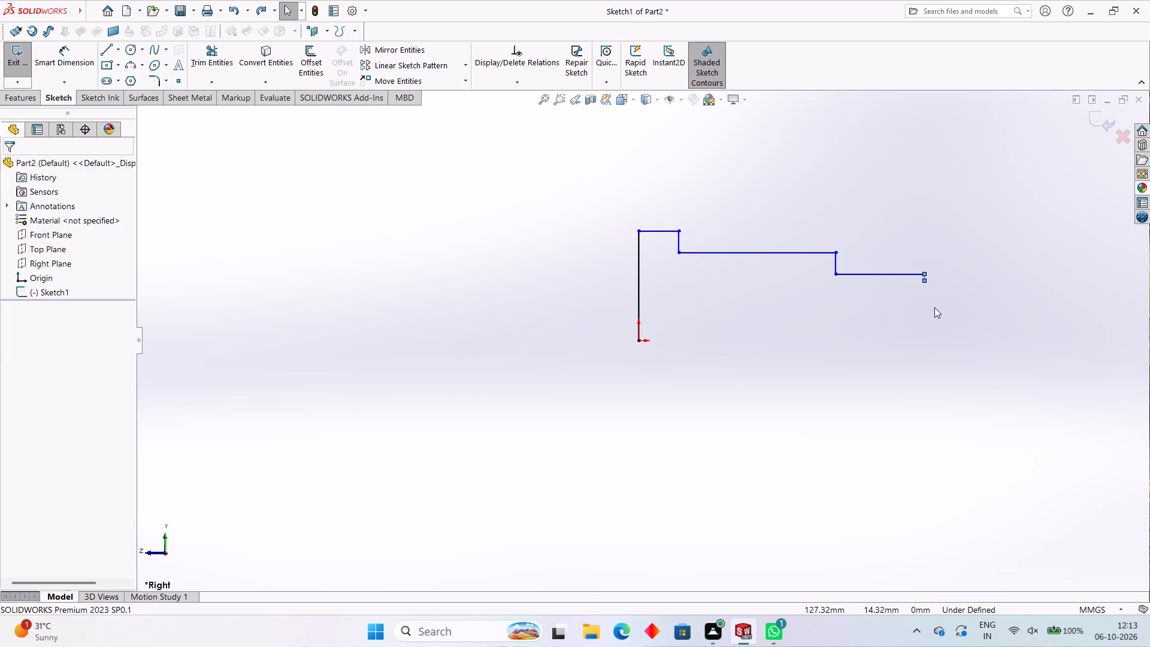
# Add a downward semicircular 3-point arc of about 27 mm radius starting at the free end of the line chain.
pyautogui.click(129, 64)
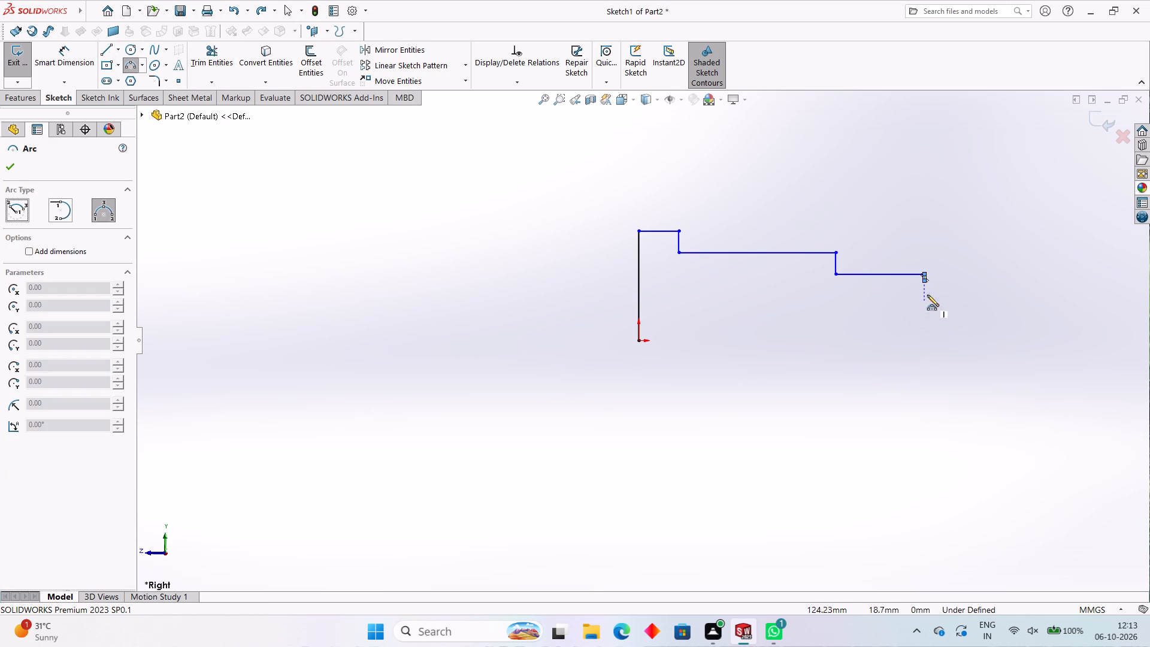
pyautogui.click(924, 282)
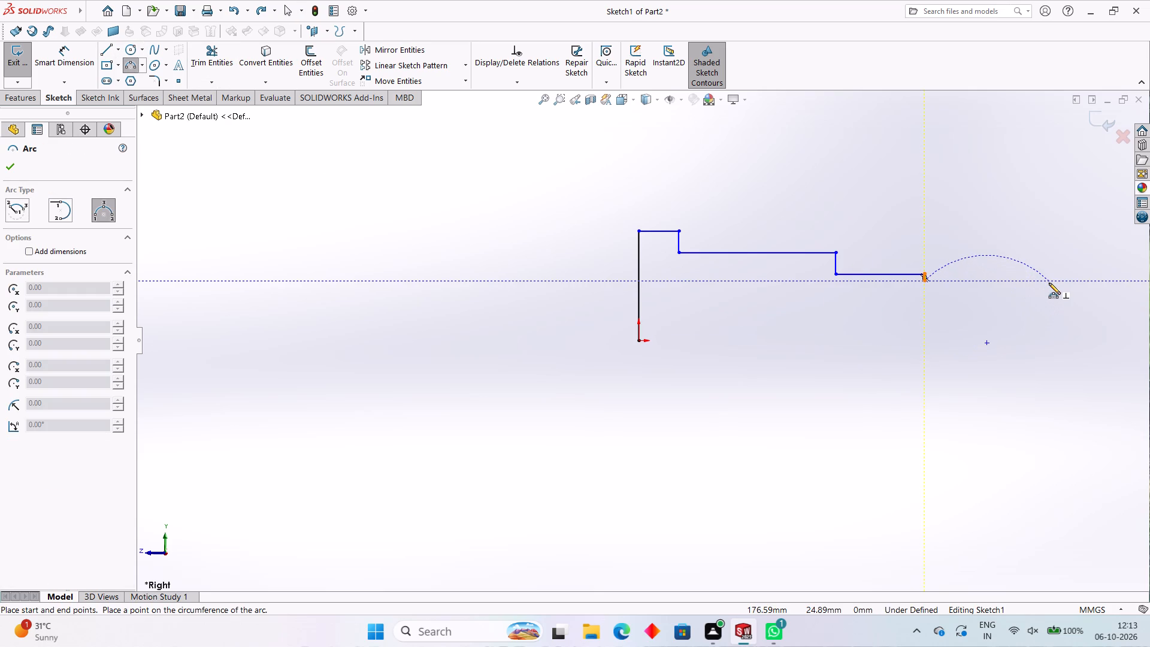
pyautogui.click(1049, 283)
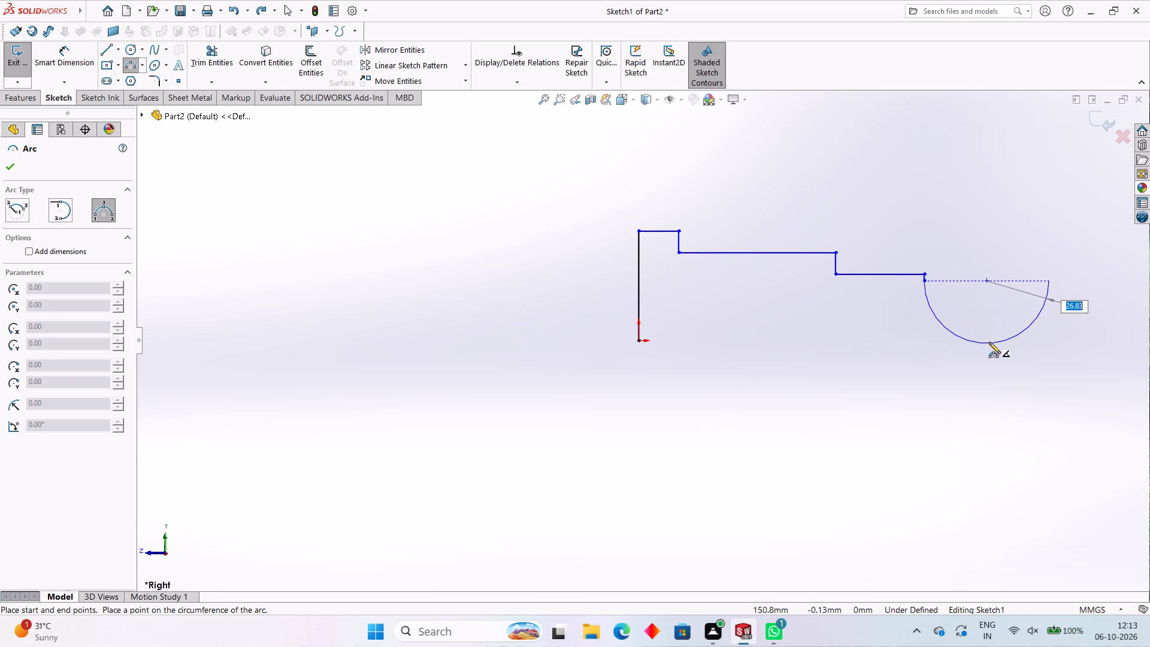
pyautogui.click(989, 343)
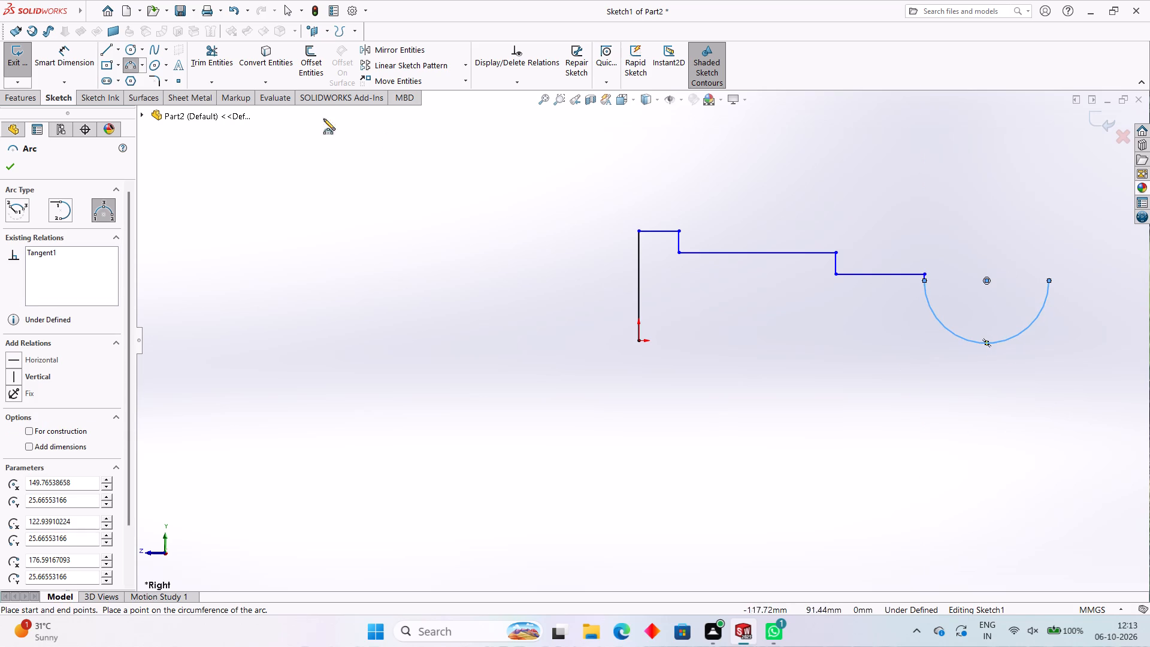
# Close the profile with lines from the arc's end: about 11 mm across, a short drop, about 62 mm across, about 20 mm down, back to the origin.
pyautogui.click(105, 46)
pyautogui.scroll(2, 751, 248)
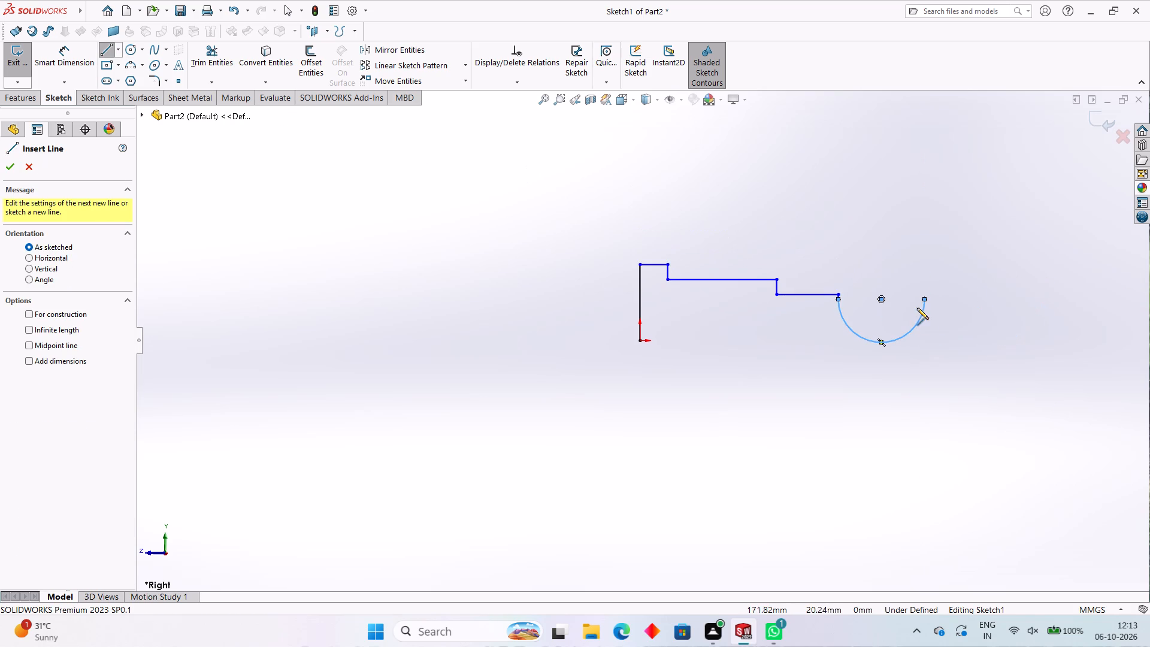
pyautogui.click(923, 297)
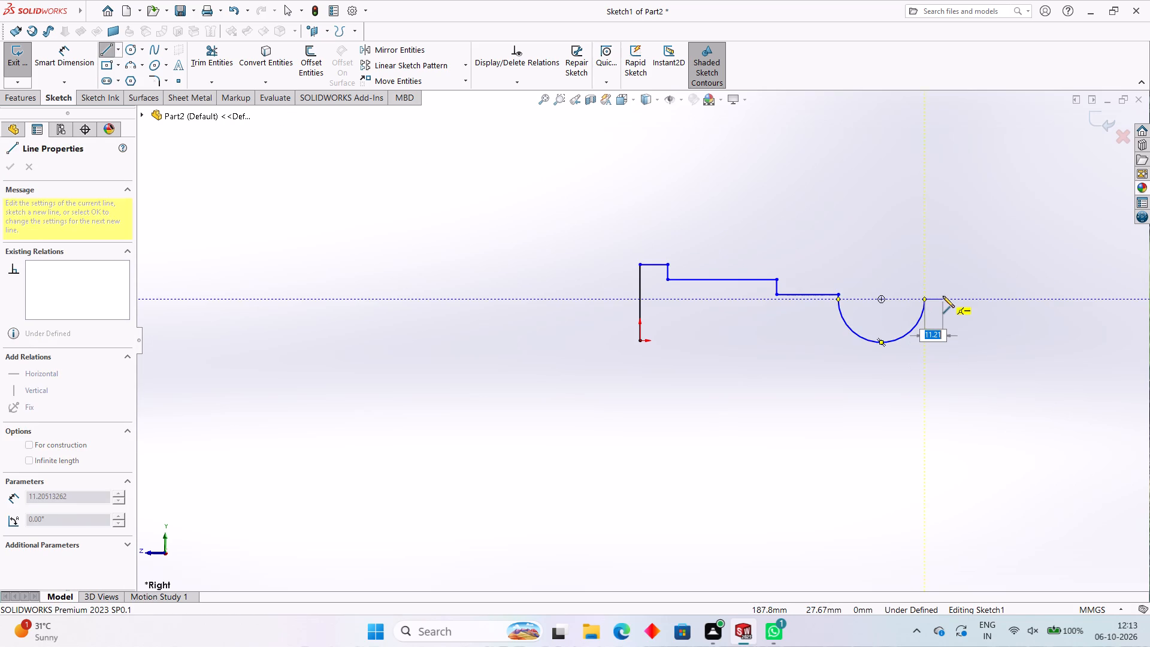
pyautogui.click(943, 296)
pyautogui.click(944, 310)
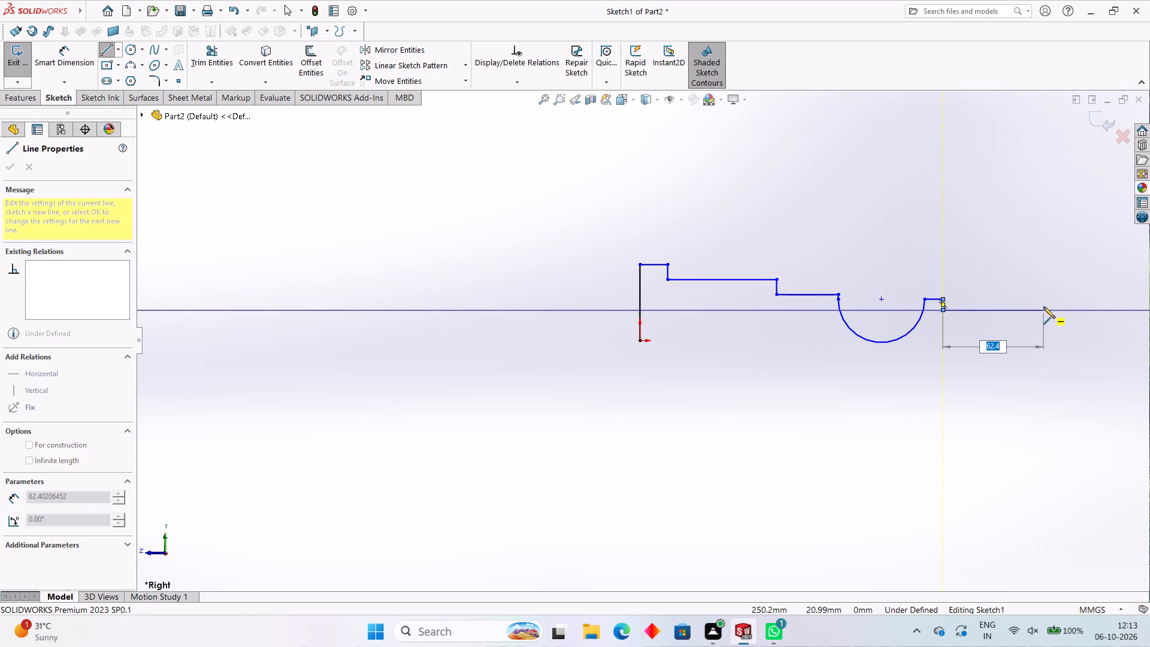
pyautogui.click(1043, 307)
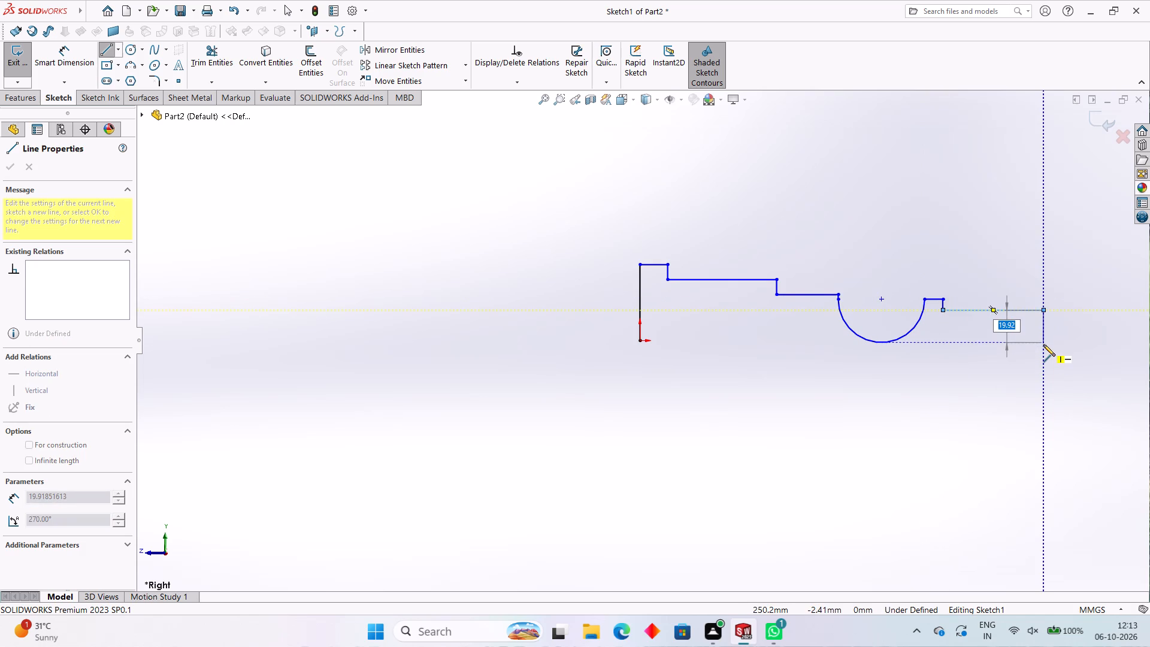
pyautogui.click(1043, 344)
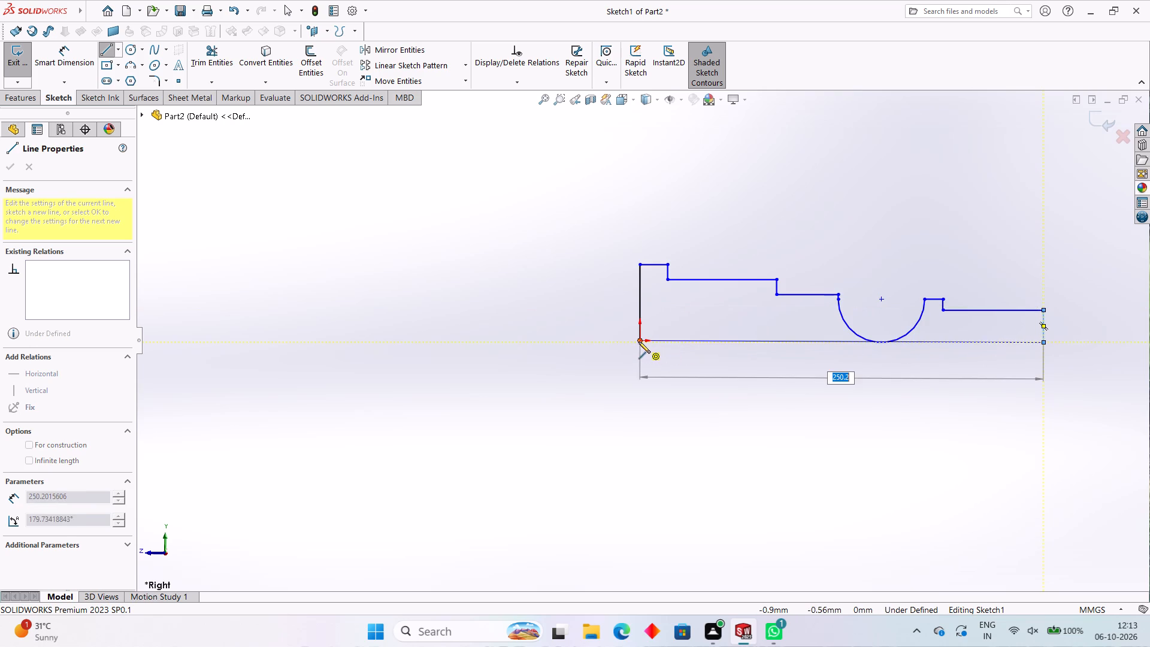
pyautogui.click(638, 341)
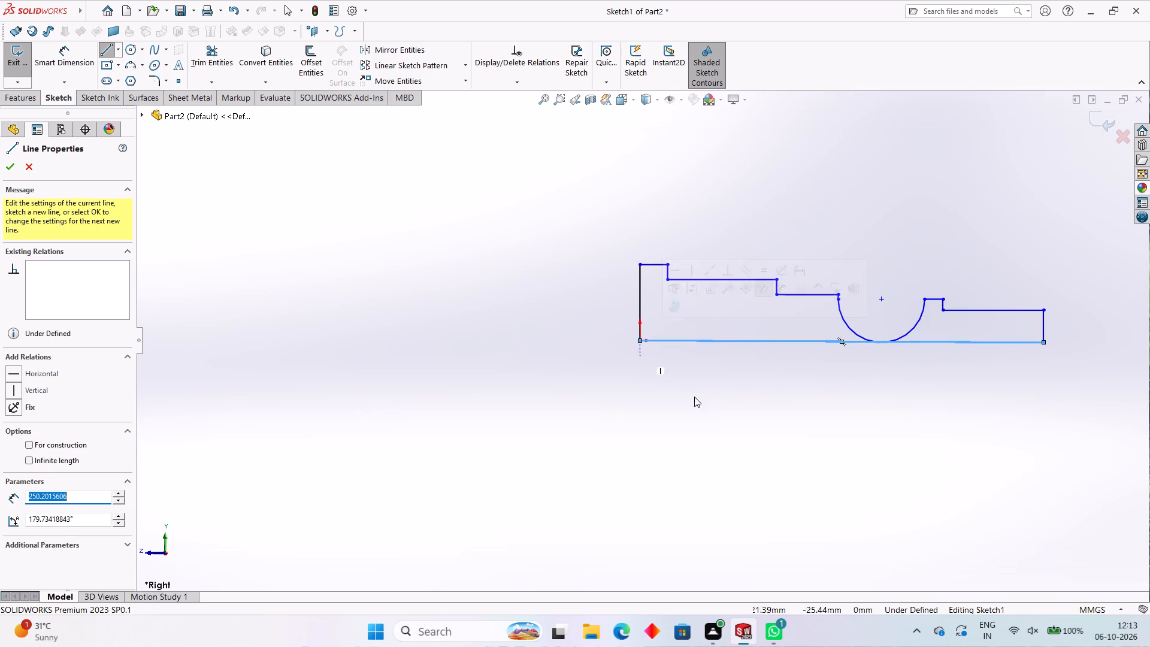
pyautogui.rightClick(706, 398)
pyautogui.click(733, 404)
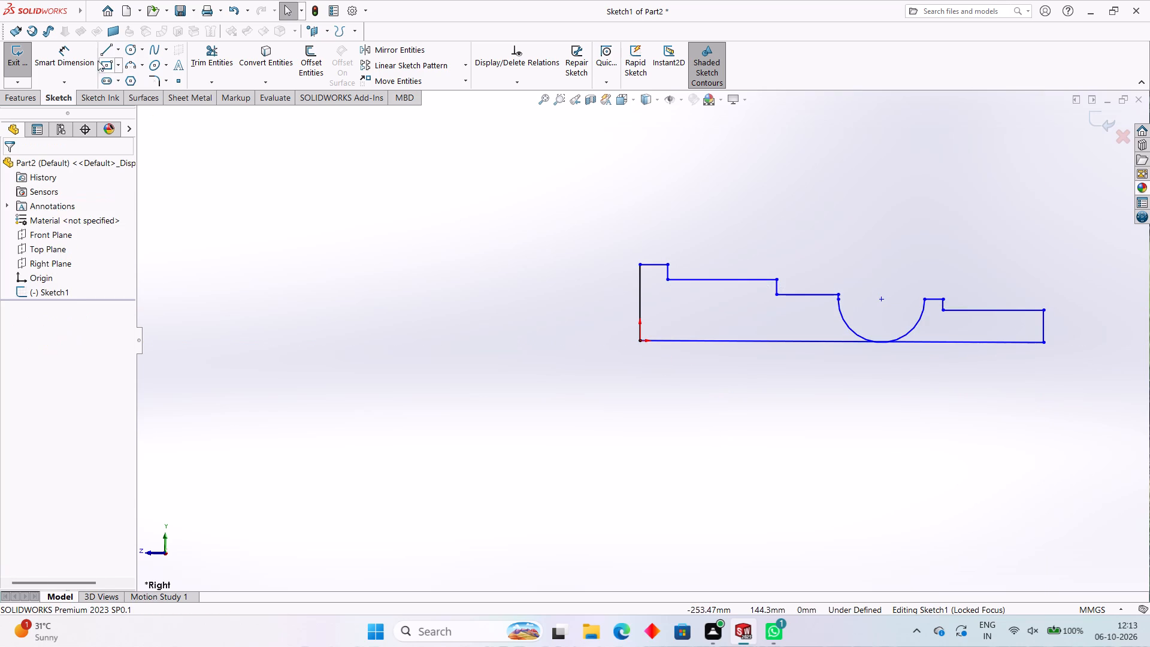
# Dimension the vertical line at the origin to 45 mm and the far end's last horizontal step to 32 mm.
pyautogui.click(87, 55)
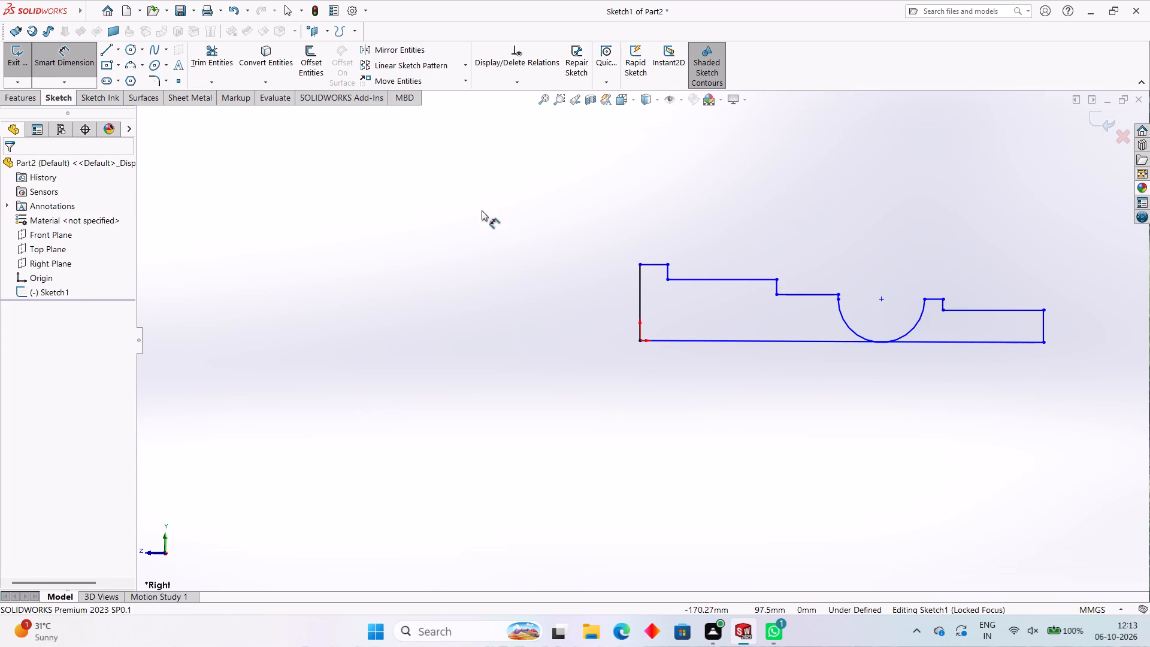
pyautogui.click(639, 277)
pyautogui.click(583, 285)
pyautogui.write('45')
pyautogui.press('Return')
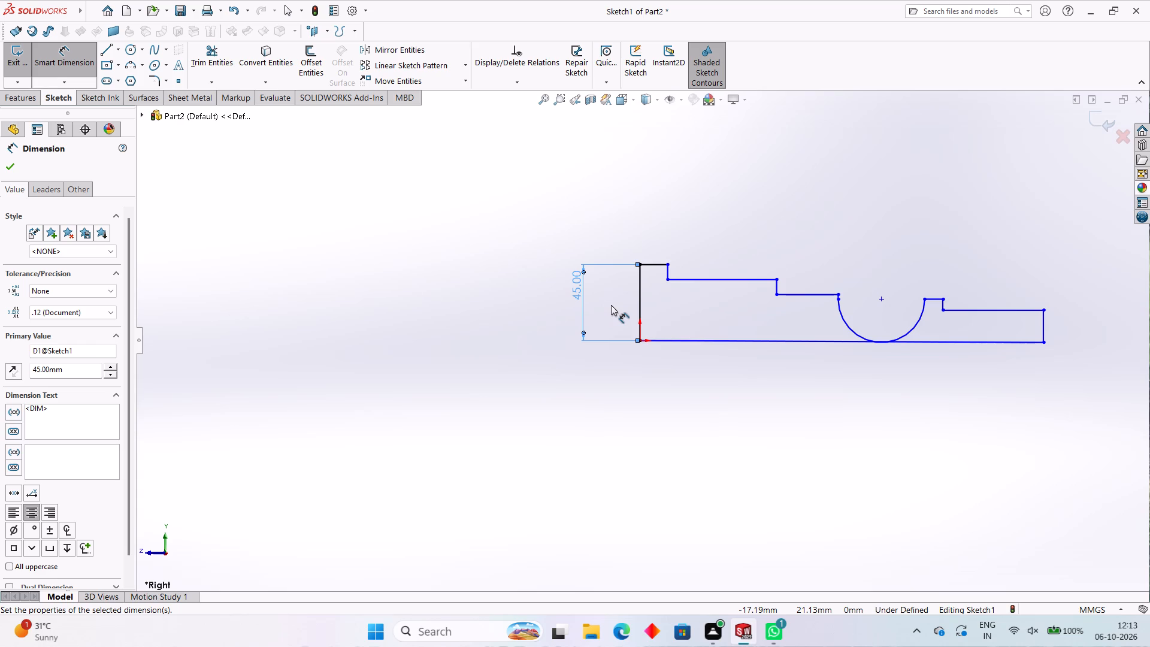
pyautogui.click(985, 308)
pyautogui.click(987, 365)
pyautogui.write('32')
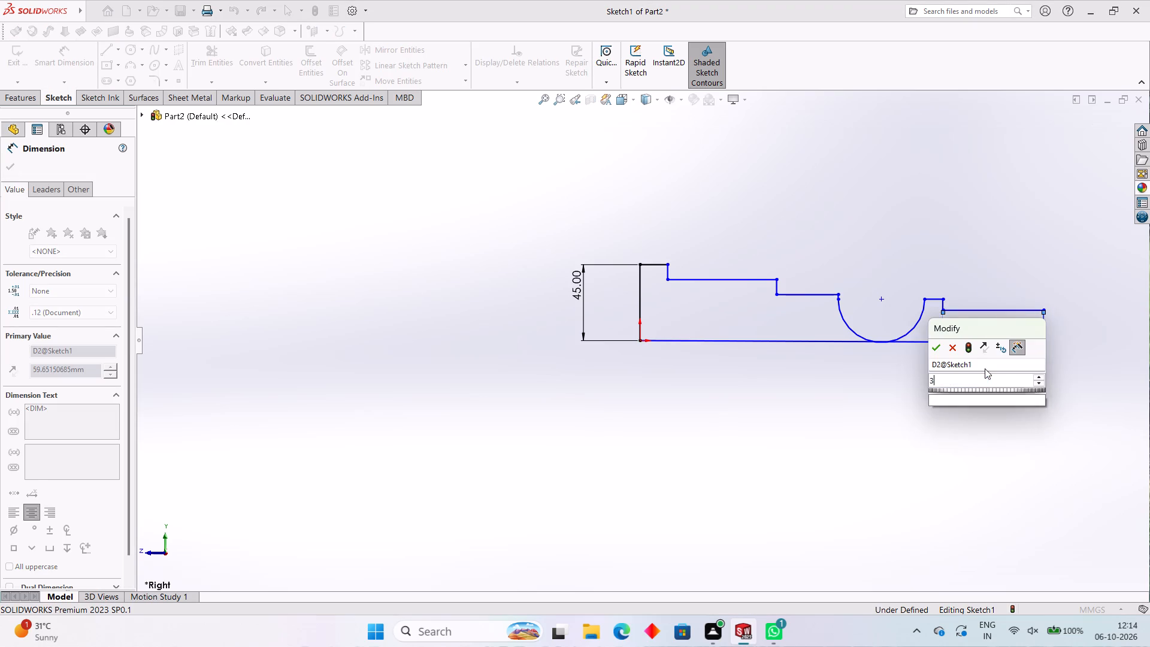
pyautogui.press('Return')
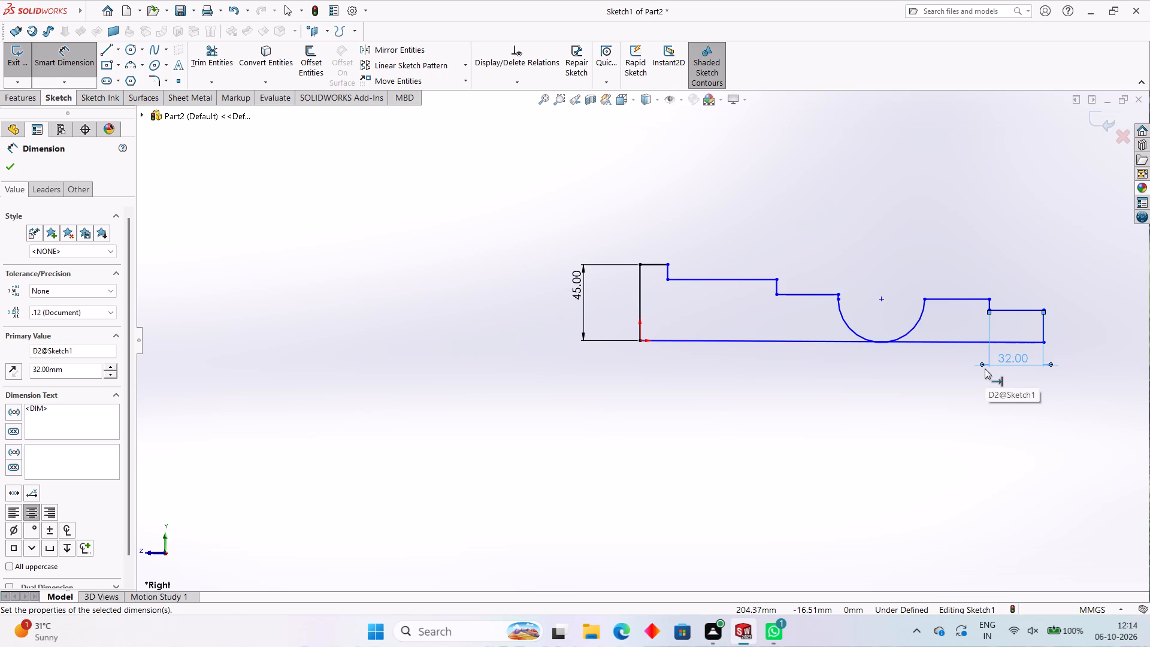
# Dimension the short top line above the origin to 5 mm and the long base line to 163 mm.
pyautogui.click(652, 264)
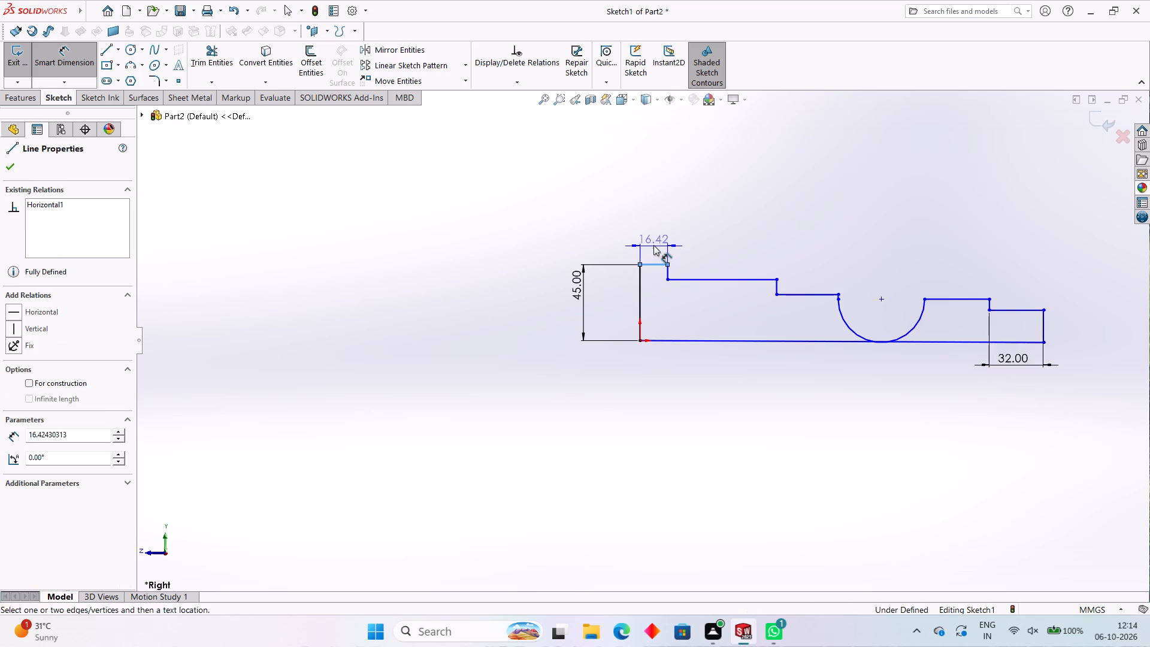
pyautogui.click(653, 245)
pyautogui.press('5')
pyautogui.press('Return')
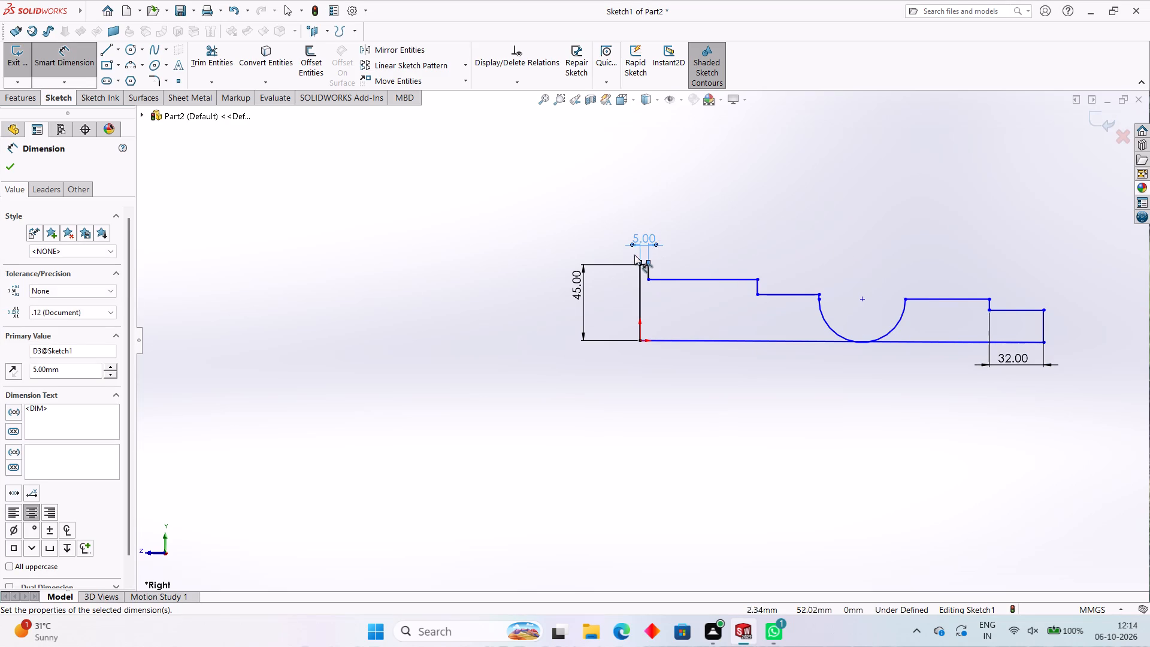
pyautogui.click(668, 343)
pyautogui.click(670, 382)
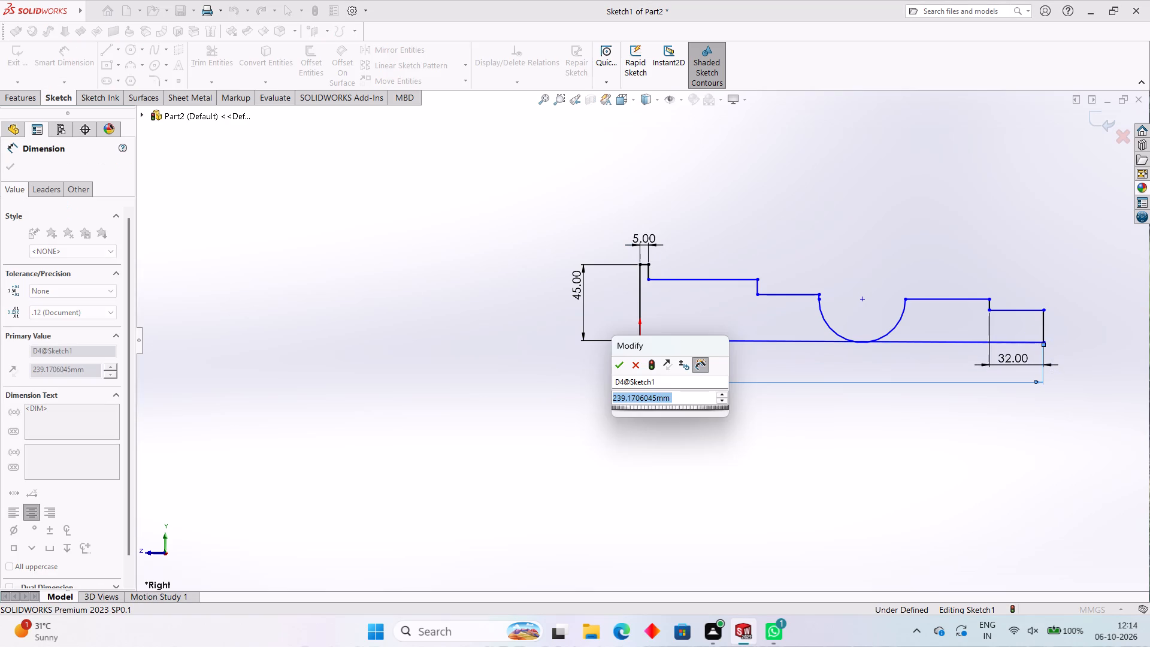
pyautogui.write('163')
pyautogui.press('Return')
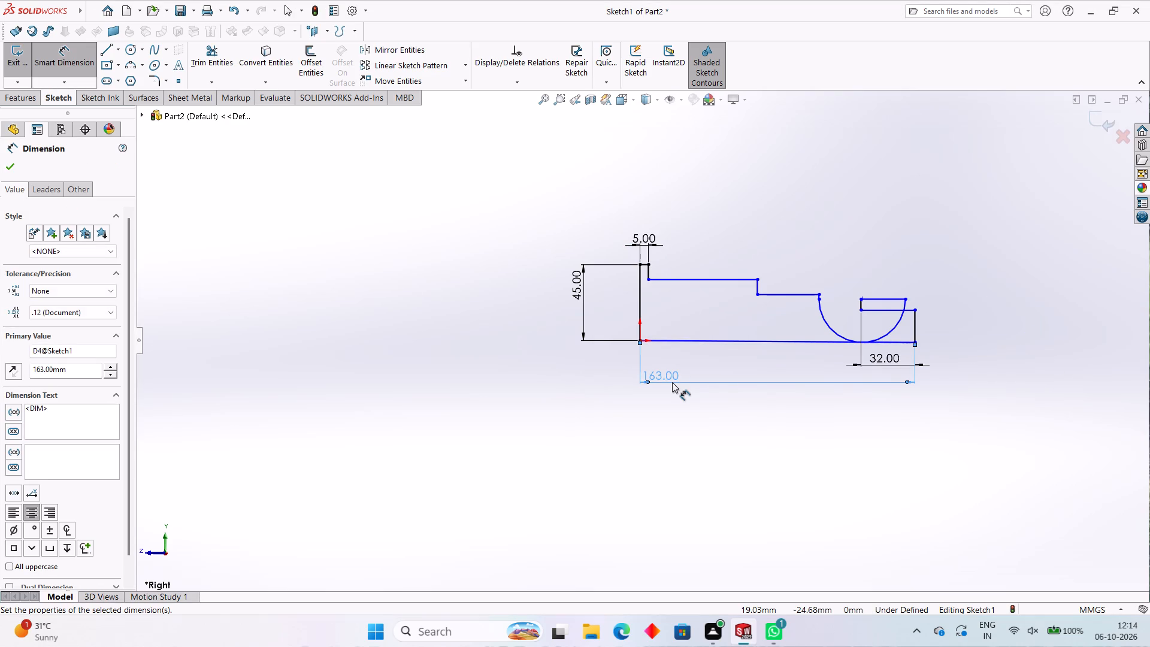
# Undo the last change to the base line's length.
pyautogui.hotkey('ctrl', 'z')
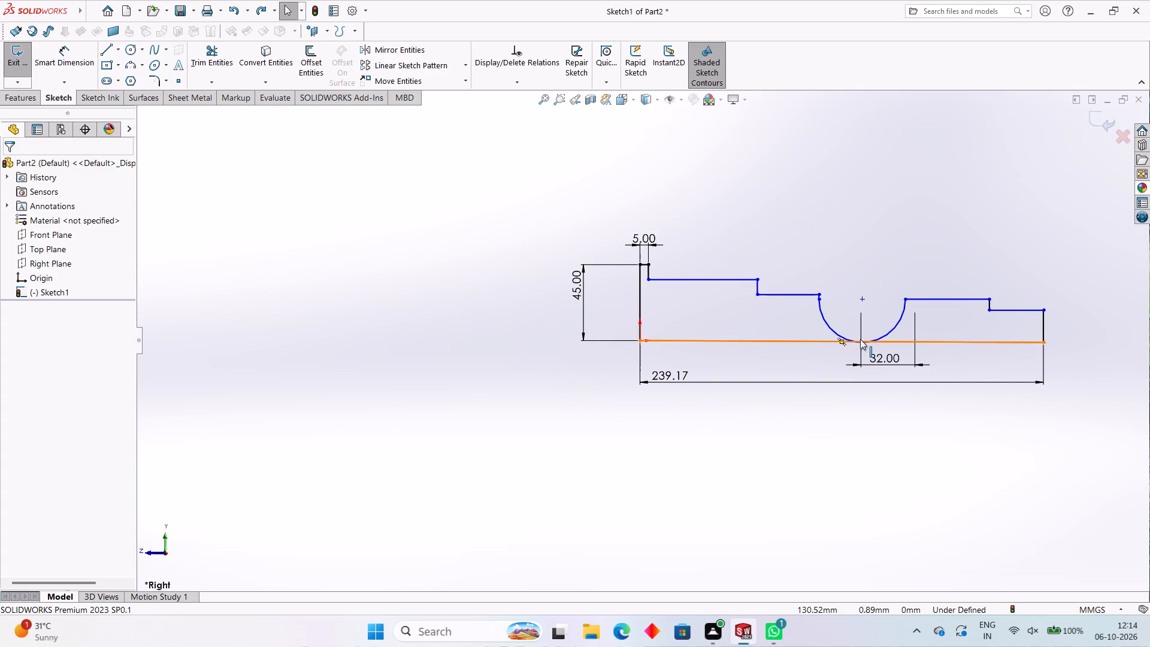
# Dimension the horizontal distance from the arc's far-side endpoint to the profile's far end corner as 80 mm.
pyautogui.click(907, 300)
pyautogui.click(1045, 309)
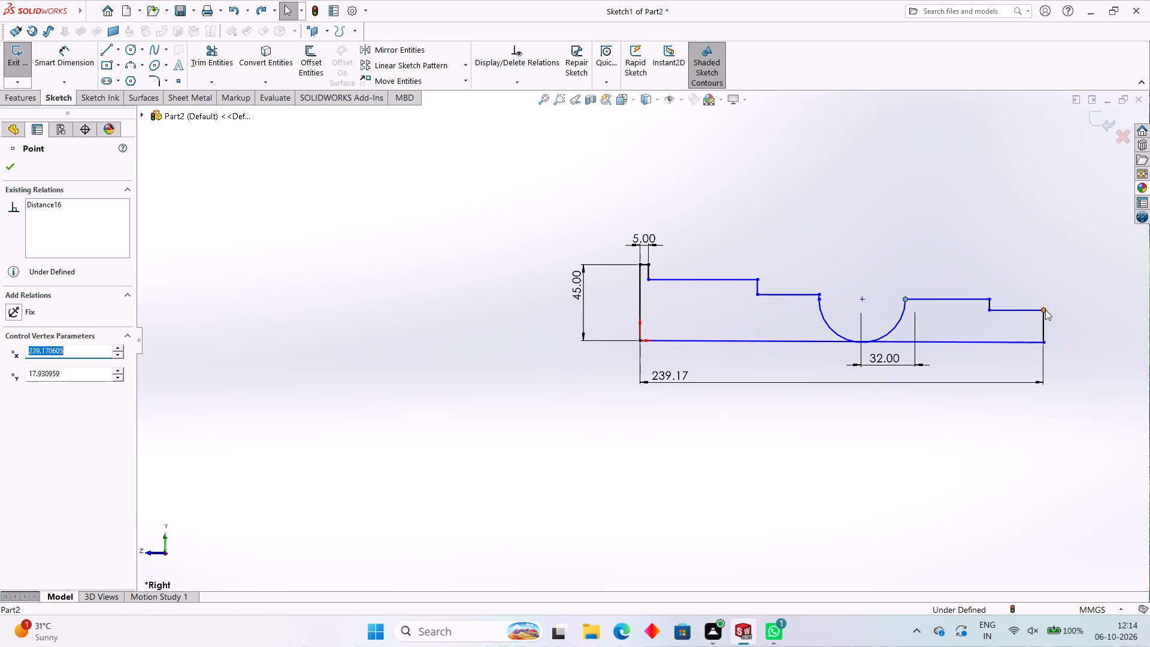
pyautogui.click(68, 56)
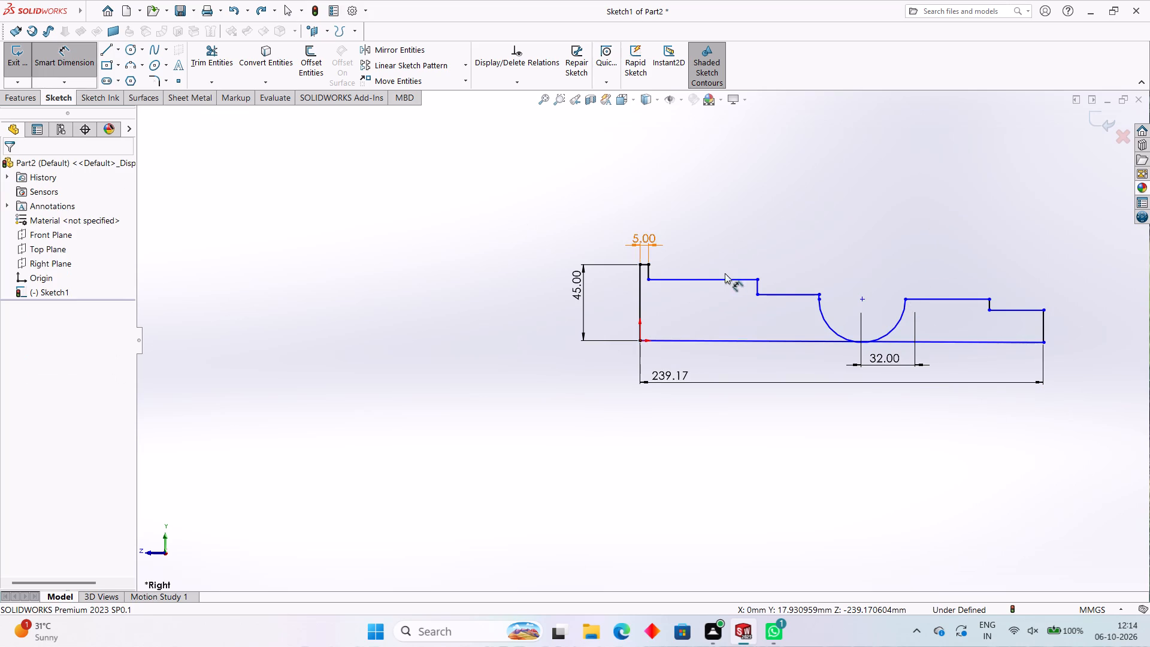
pyautogui.click(907, 299)
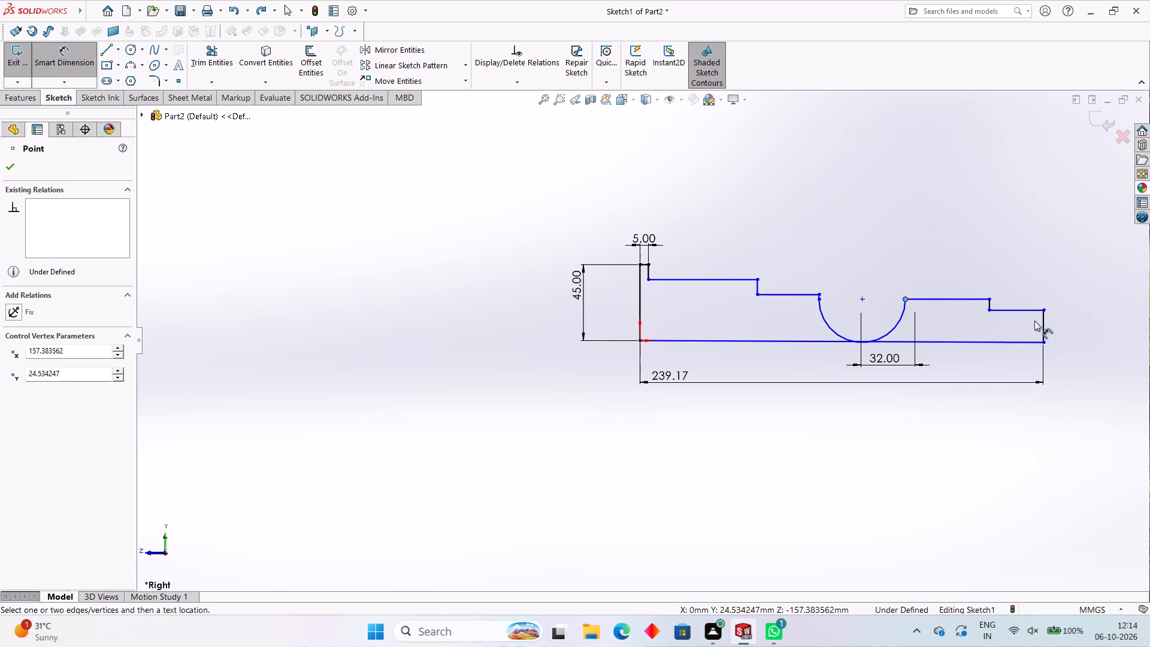
pyautogui.click(1044, 310)
pyautogui.click(986, 418)
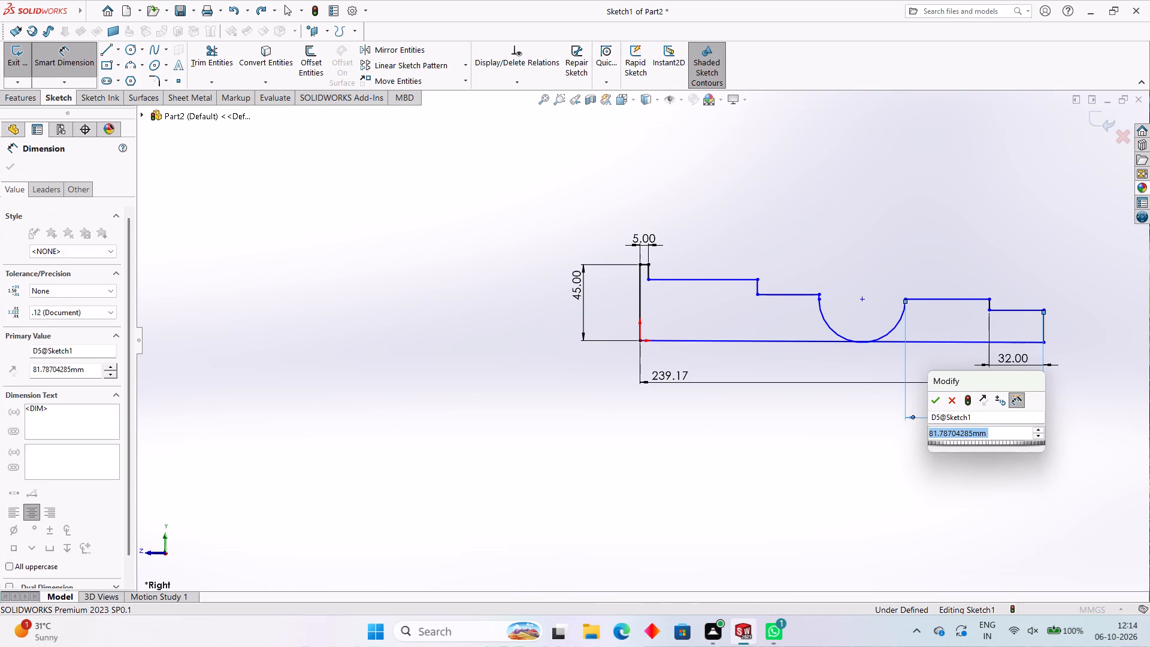
pyautogui.write('80')
pyautogui.press('Return')
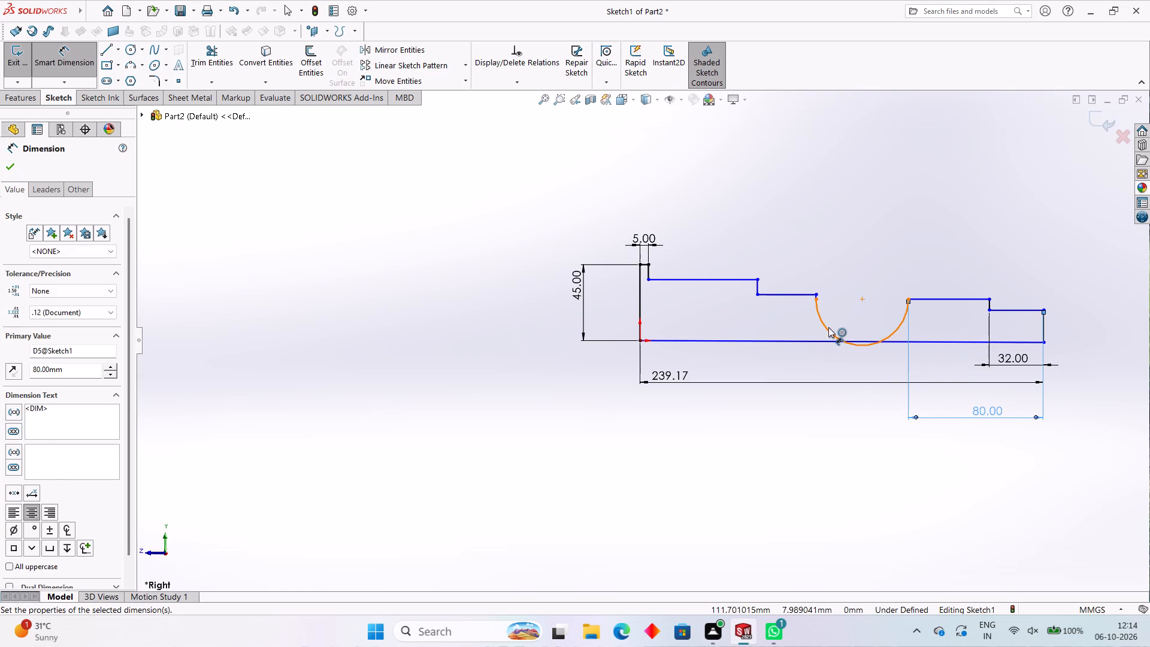
# Dimension the arc's radius as 11 mm.
pyautogui.moveTo(828, 327); pyautogui.dragTo(837, 316)
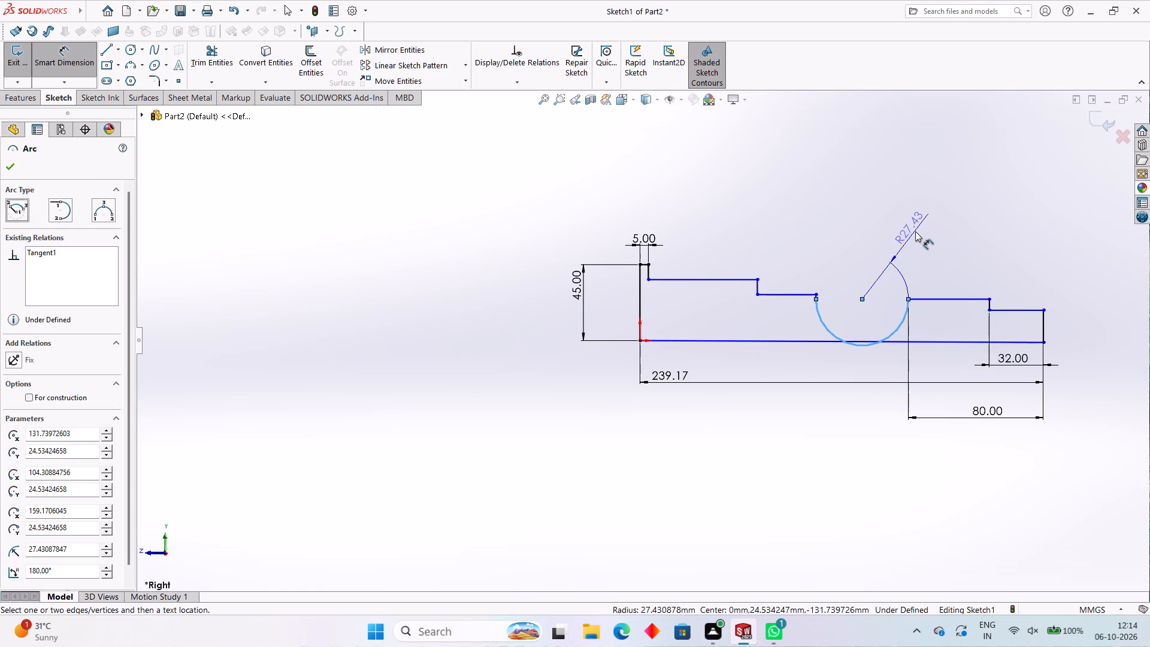
pyautogui.click(915, 231)
pyautogui.write('11')
pyautogui.press('Return')
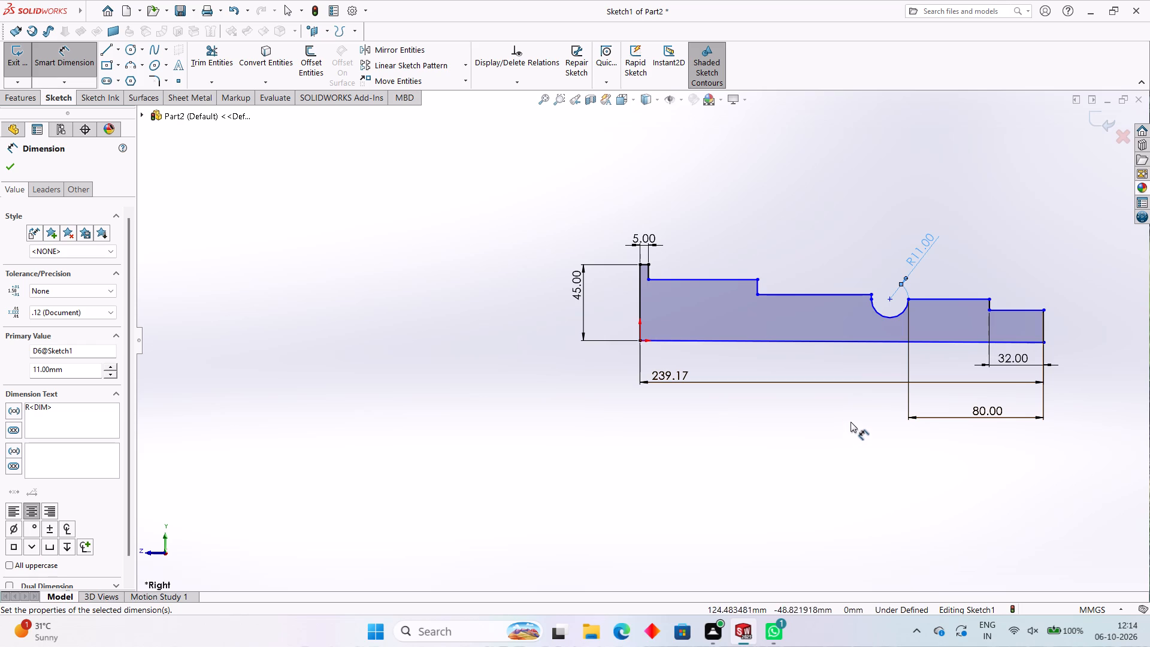
# Dimension the horizontal distance from the step line's end beside the arc to the profile's far end corner as 102 mm.
pyautogui.click(870, 292)
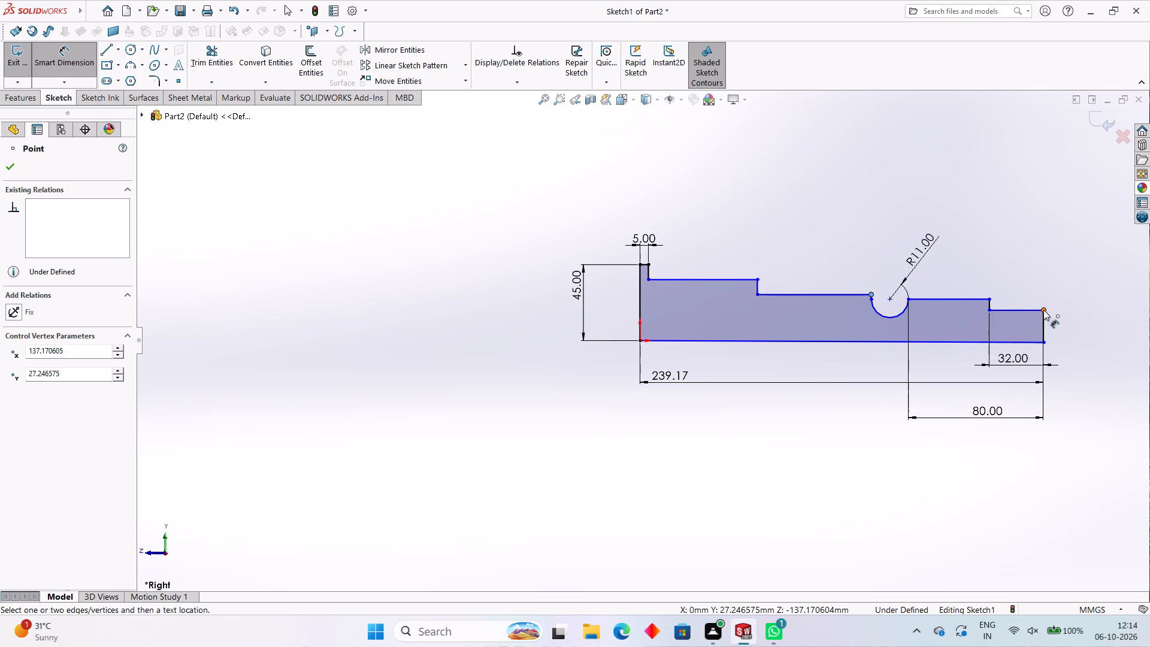
pyautogui.click(1043, 310)
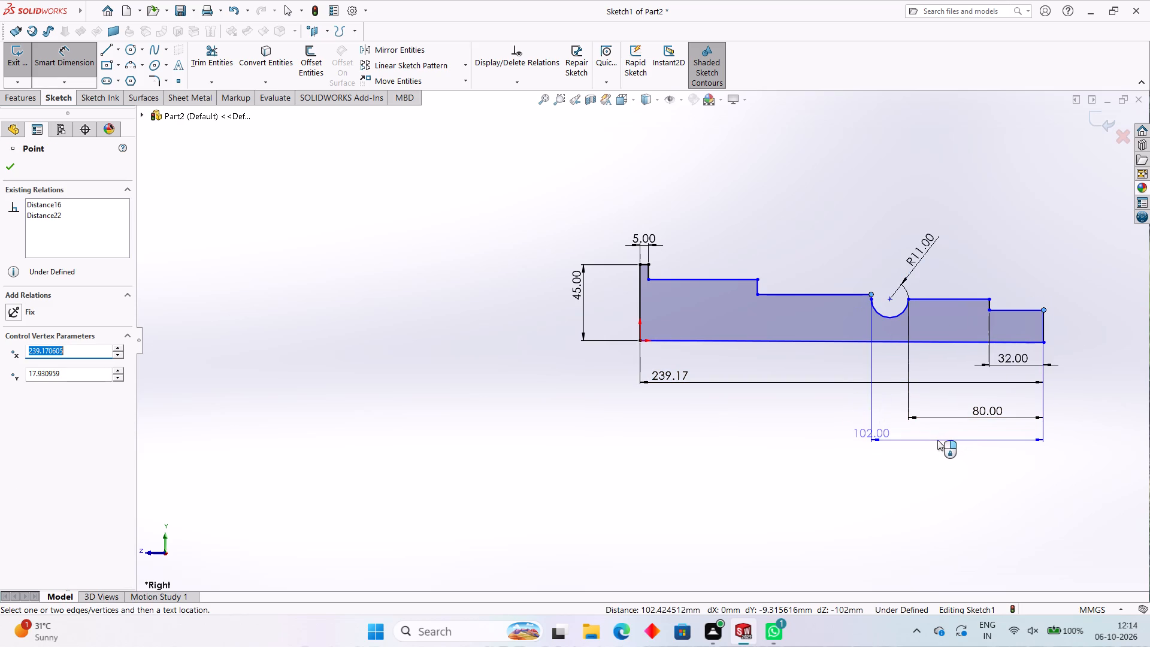
pyautogui.click(937, 440)
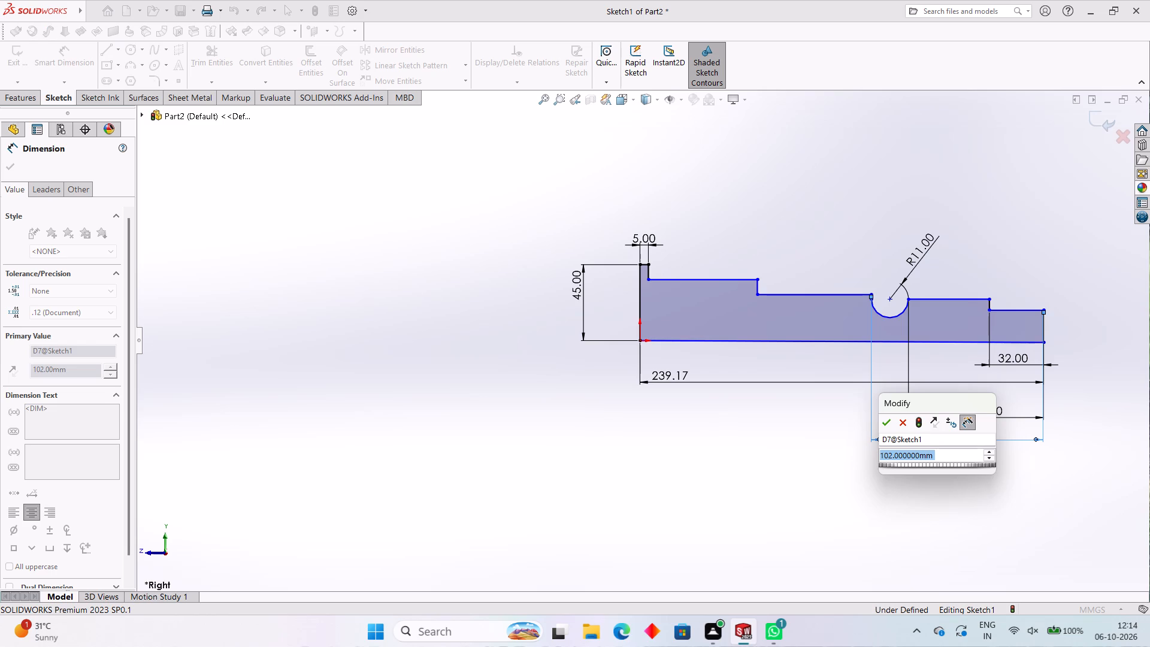
pyautogui.write('102')
pyautogui.press('Return')
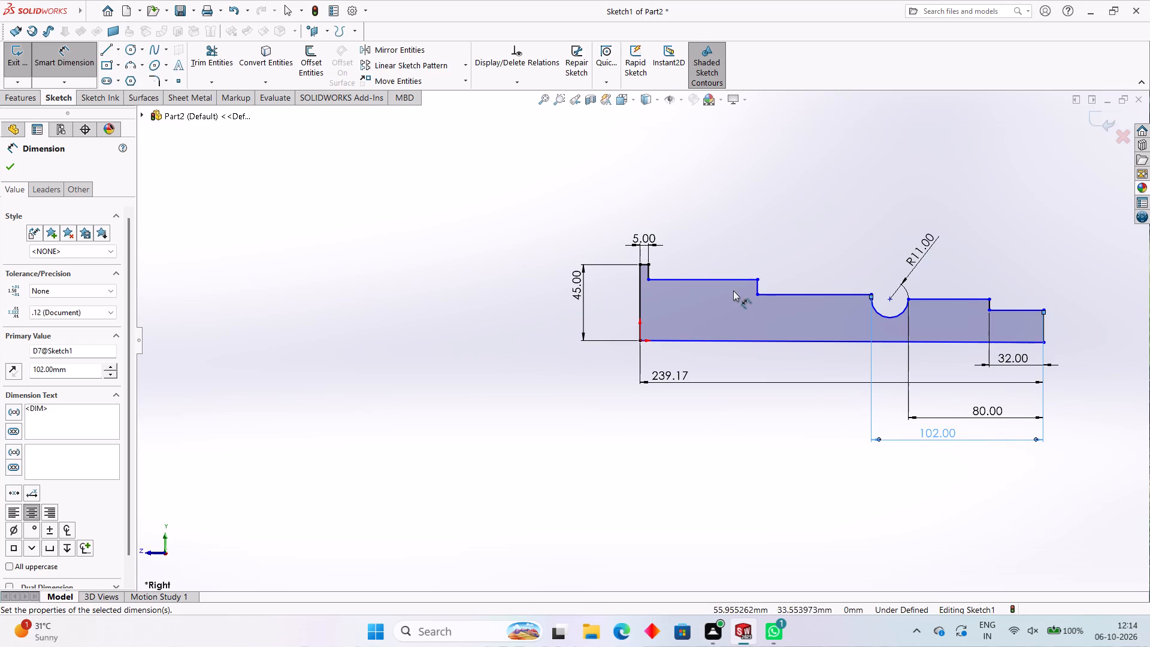
# Dimension the horizontal distance from the lower corner of the step before the arc to the far end corner, and set it to 112 mm.
pyautogui.click(756, 294)
pyautogui.click(1042, 307)
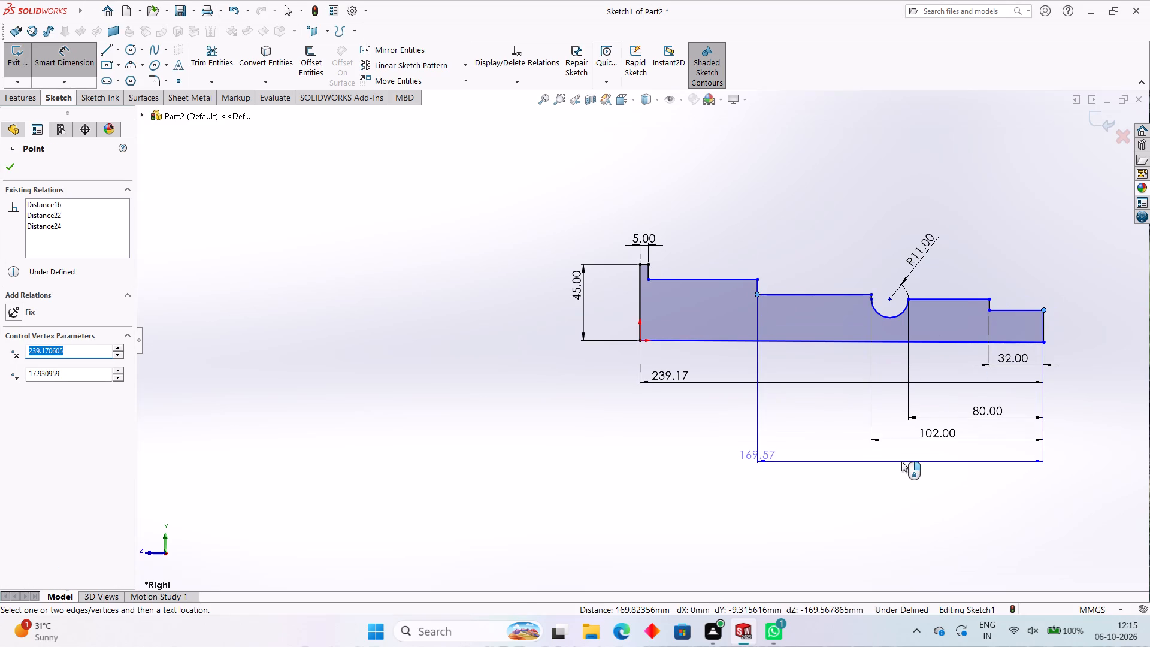
pyautogui.click(901, 461)
pyautogui.write('163')
pyautogui.press('Return')
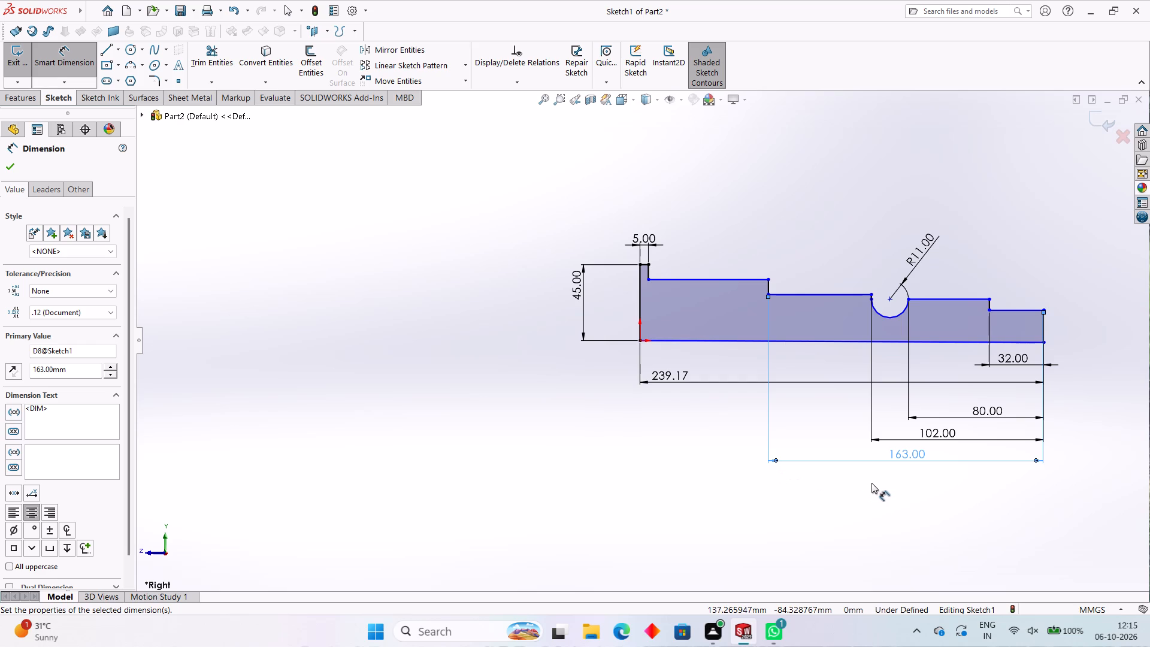
pyautogui.doubleClick(907, 454)
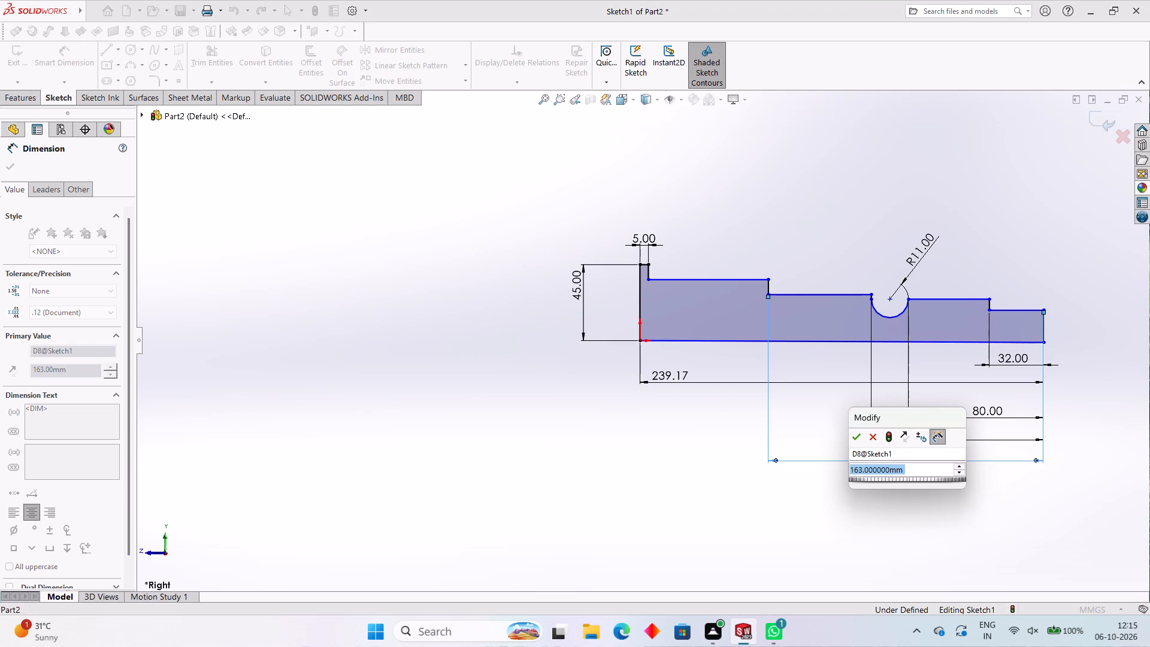
pyautogui.write('112')
pyautogui.press('Return')
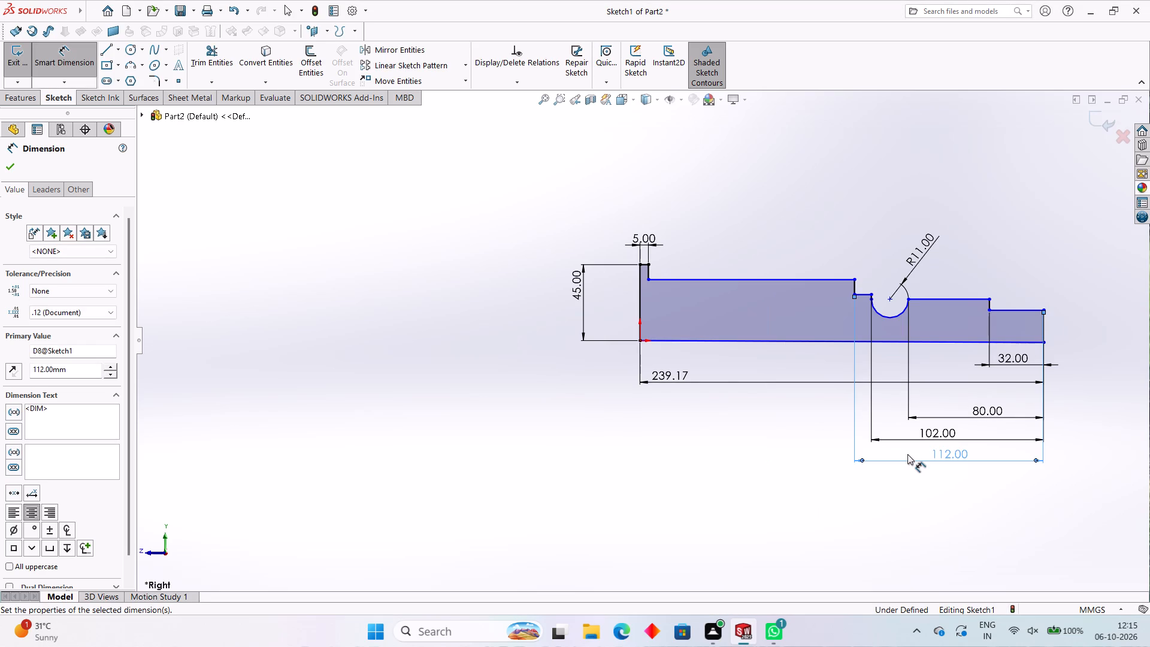
# Set the profile's overall base length to 163 mm.
pyautogui.doubleClick(676, 374)
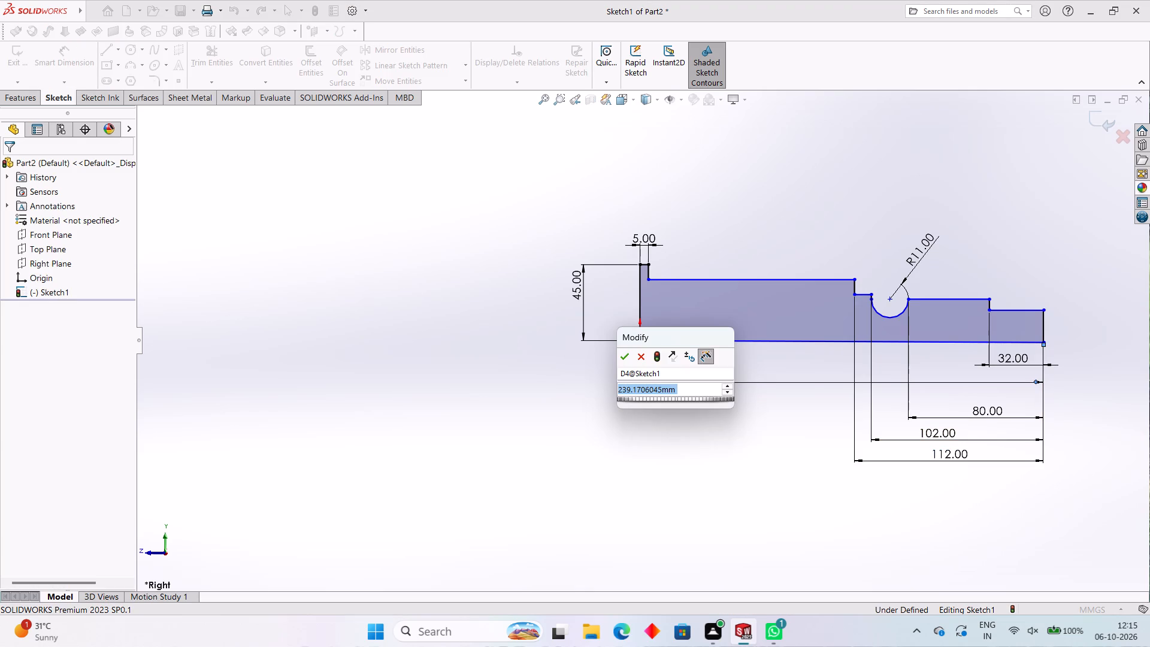
pyautogui.write('163')
pyautogui.press('Return')
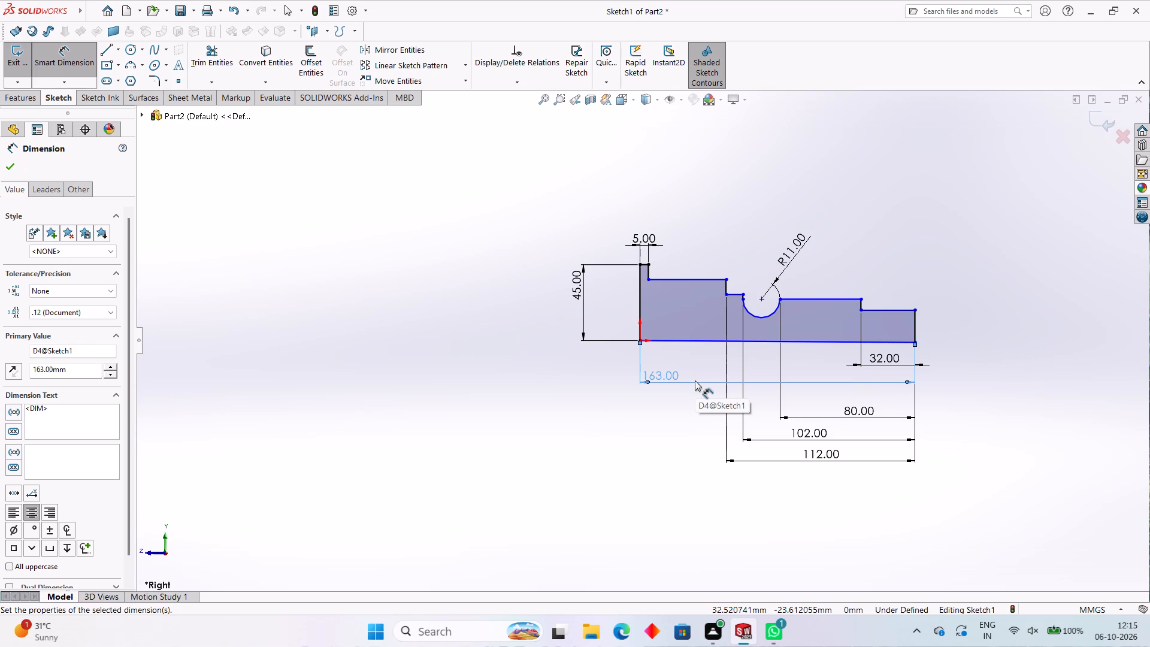
# Dimension the height of the short step line before the arc above the origin as 38 mm.
pyautogui.click(725, 294)
pyautogui.click(641, 341)
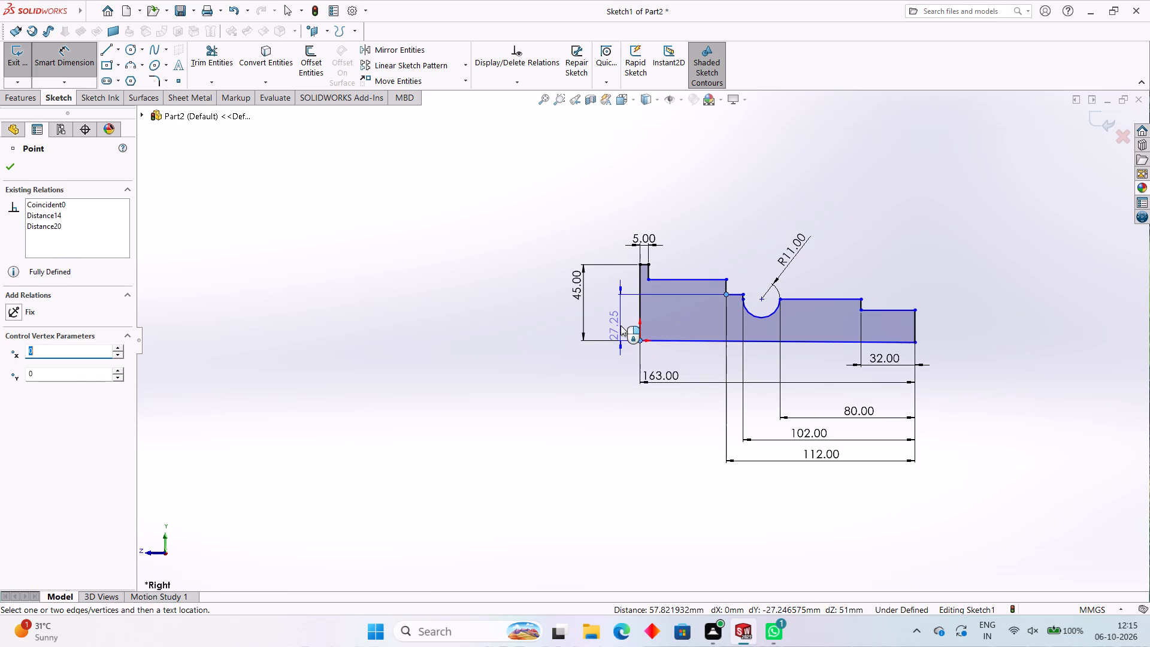
pyautogui.click(621, 325)
pyautogui.write('38')
pyautogui.press('Return')
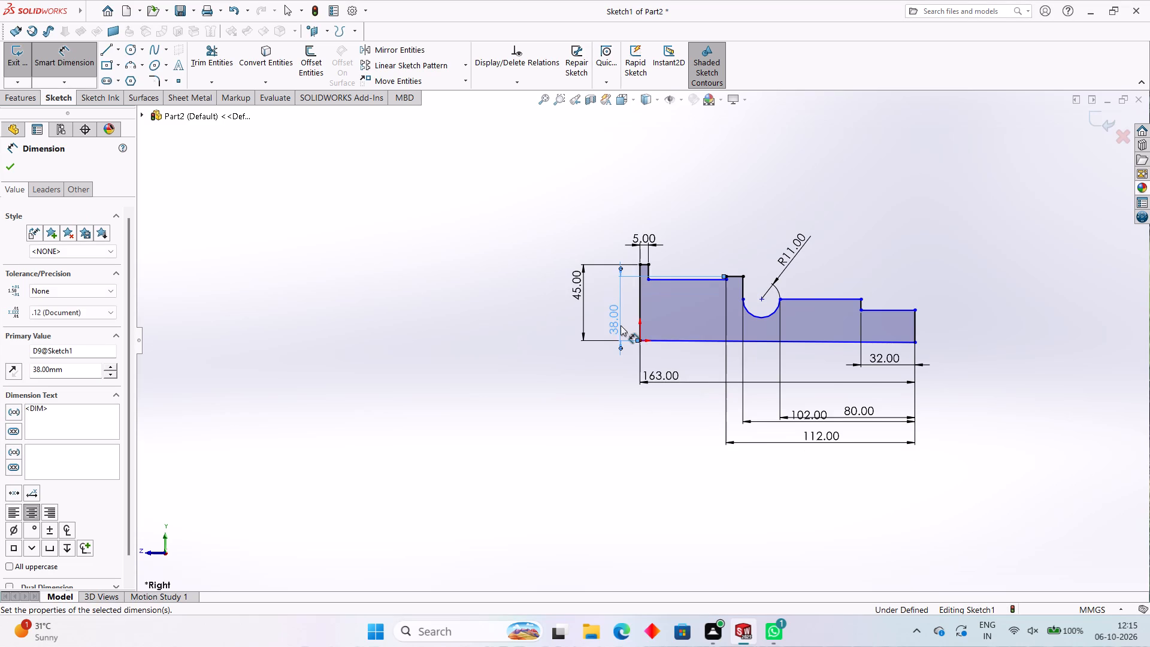
# Dimension the height of the long upper line beside the 5 mm collar above the origin as 39 mm.
pyautogui.scroll(4, 731, 285)
pyautogui.scroll(-6, 707, 302)
pyautogui.scroll(-3, 609, 362)
pyautogui.click(640, 328)
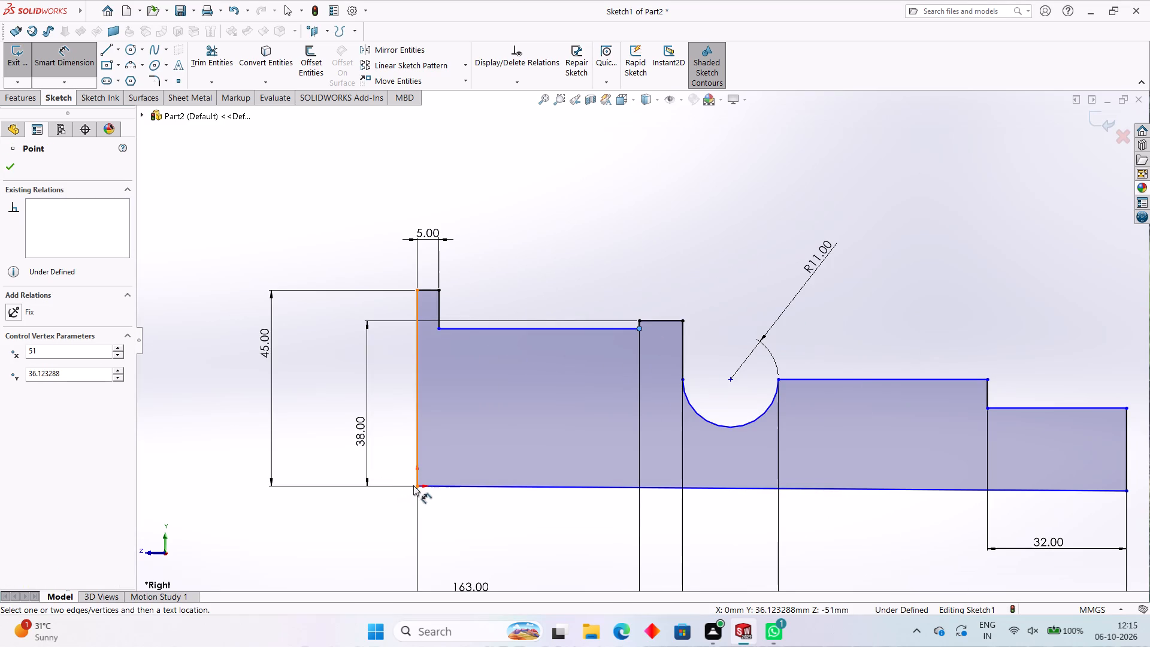
pyautogui.click(417, 486)
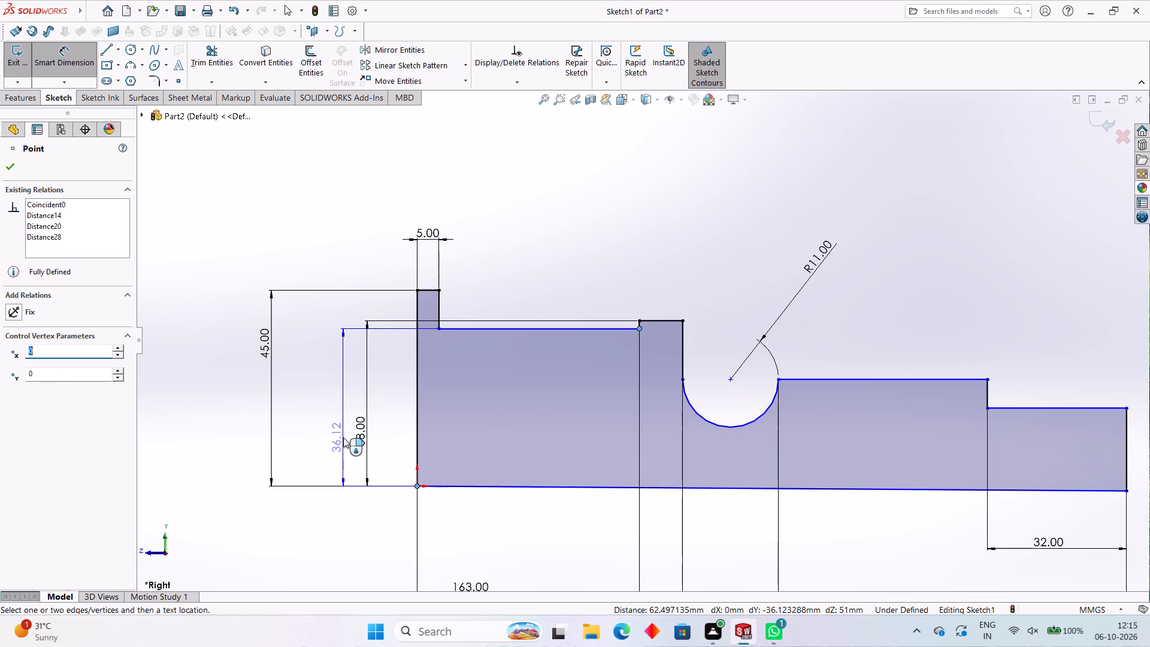
pyautogui.click(343, 437)
pyautogui.write('39')
pyautogui.press('Return')
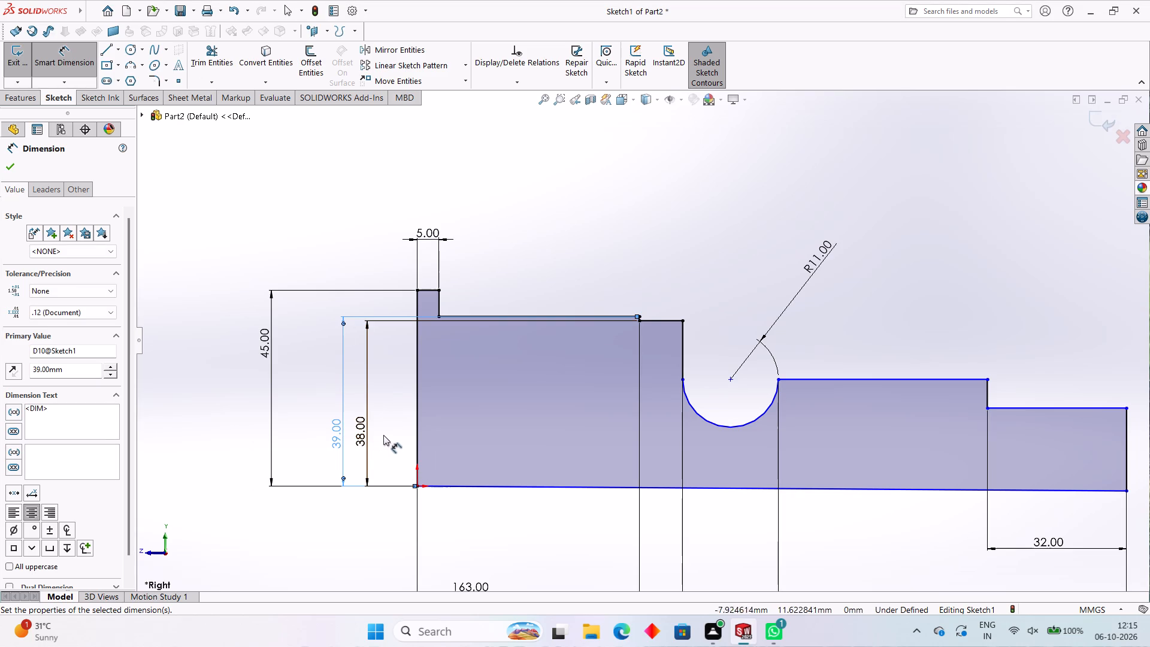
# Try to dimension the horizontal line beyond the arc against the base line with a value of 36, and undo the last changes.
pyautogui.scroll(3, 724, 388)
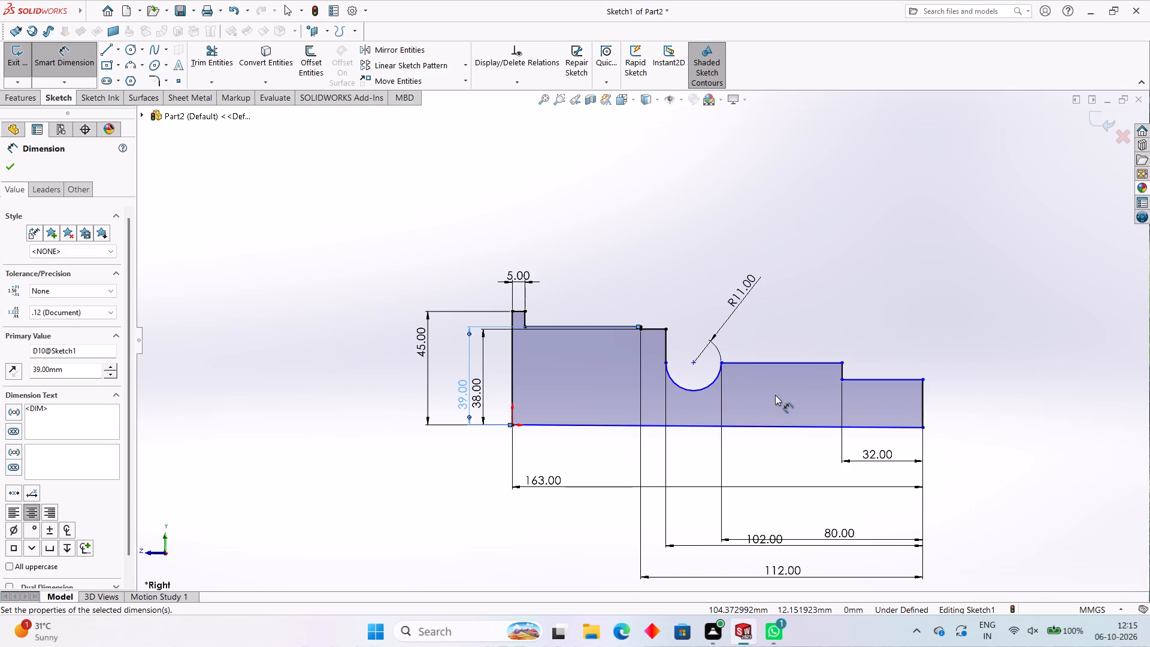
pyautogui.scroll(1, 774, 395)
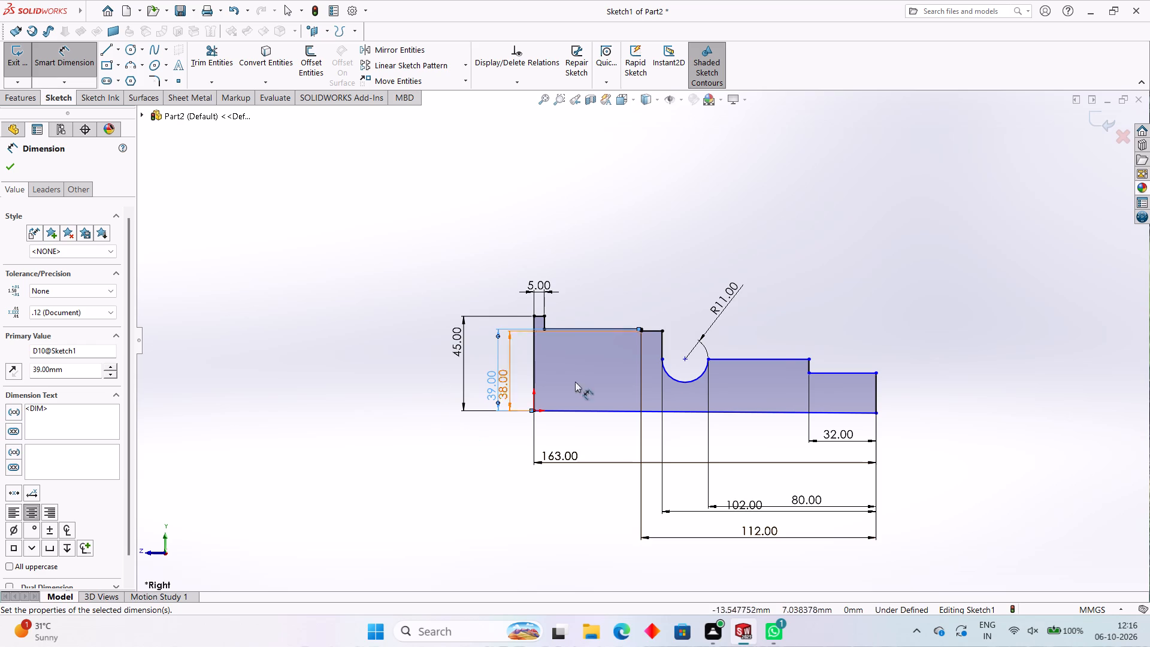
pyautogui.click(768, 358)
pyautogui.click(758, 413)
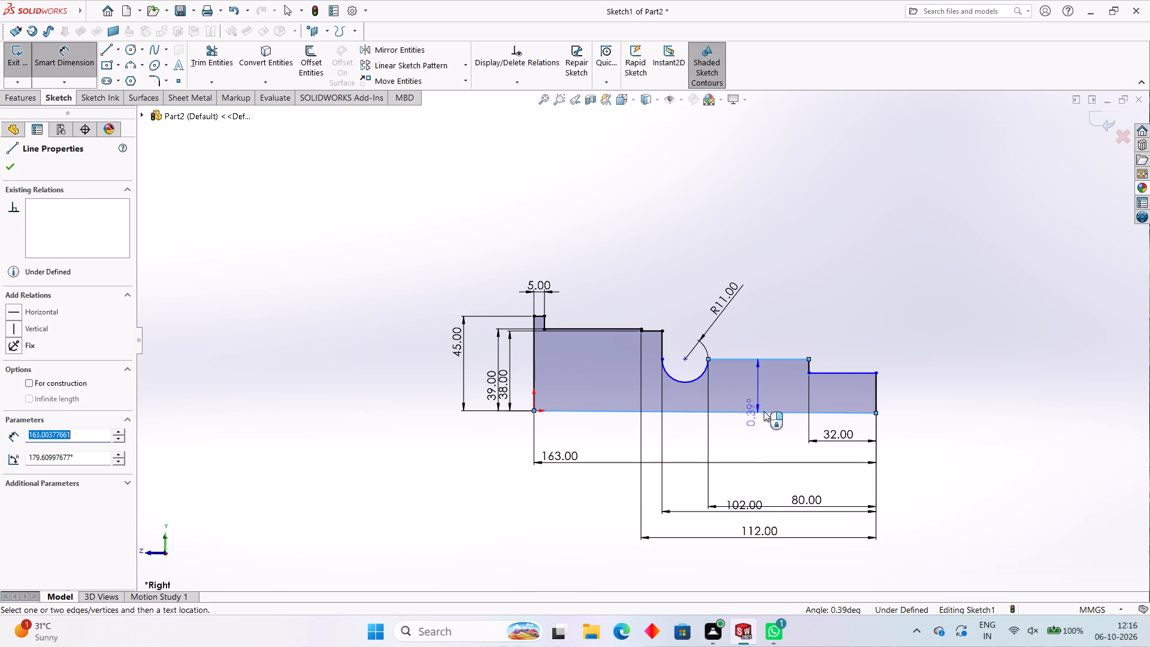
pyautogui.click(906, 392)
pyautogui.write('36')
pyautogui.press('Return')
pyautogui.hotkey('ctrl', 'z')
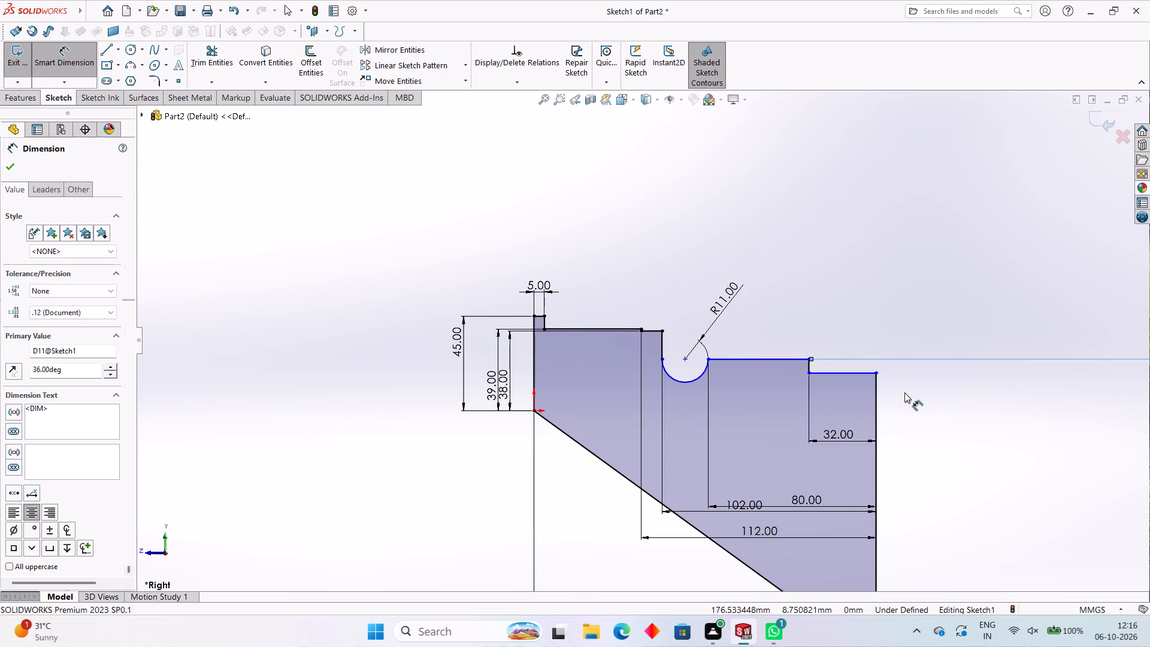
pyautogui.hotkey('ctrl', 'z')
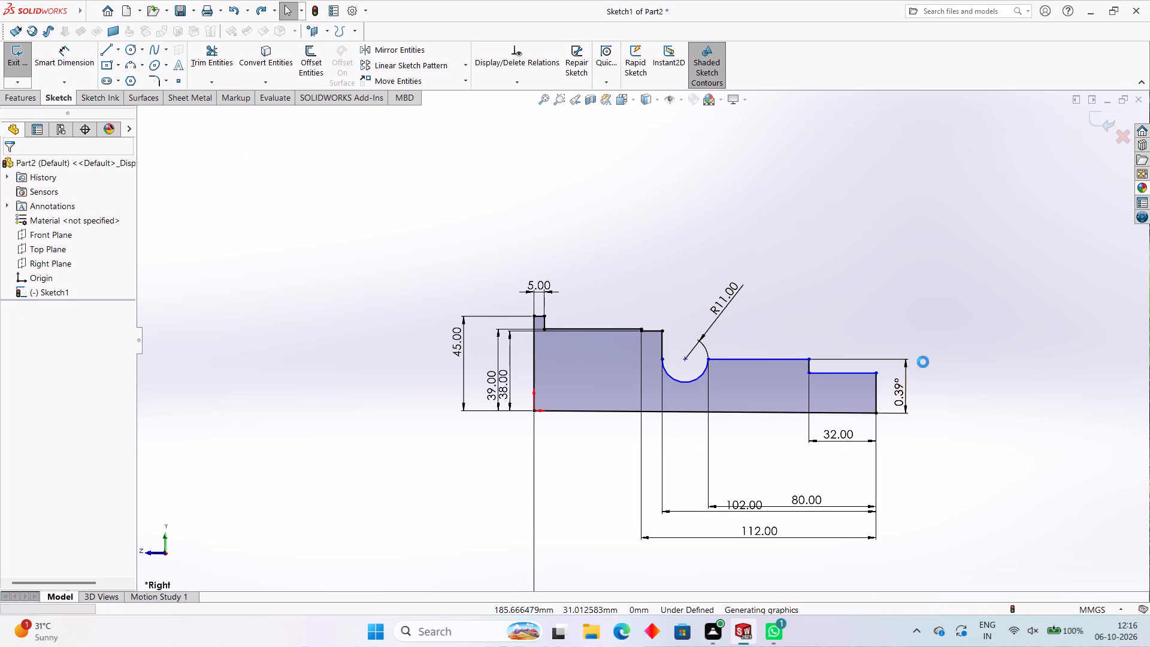
# Set the long upper line's height above the origin to 39 mm.
pyautogui.doubleClick(486, 385)
pyautogui.write('39')
pyautogui.press('Return')
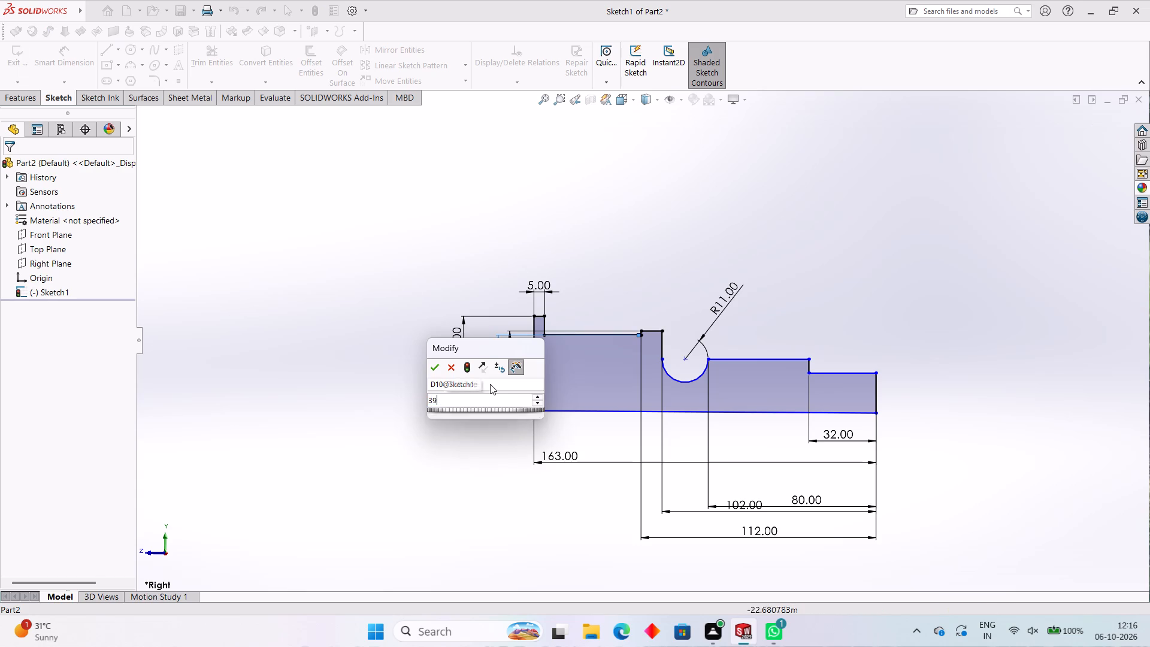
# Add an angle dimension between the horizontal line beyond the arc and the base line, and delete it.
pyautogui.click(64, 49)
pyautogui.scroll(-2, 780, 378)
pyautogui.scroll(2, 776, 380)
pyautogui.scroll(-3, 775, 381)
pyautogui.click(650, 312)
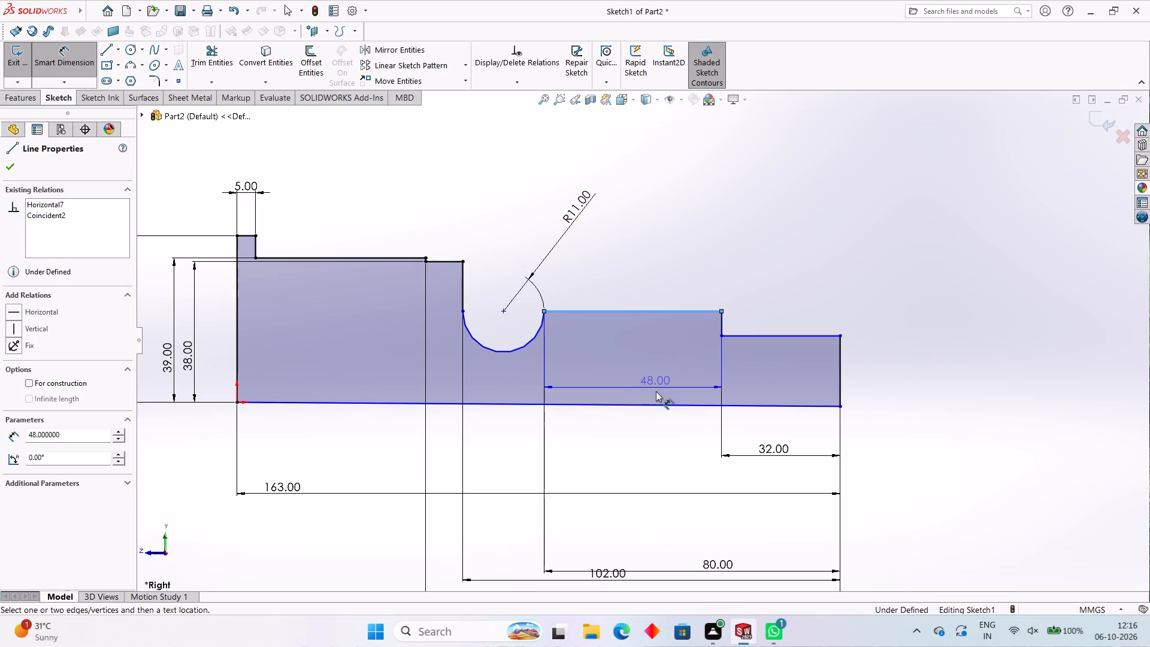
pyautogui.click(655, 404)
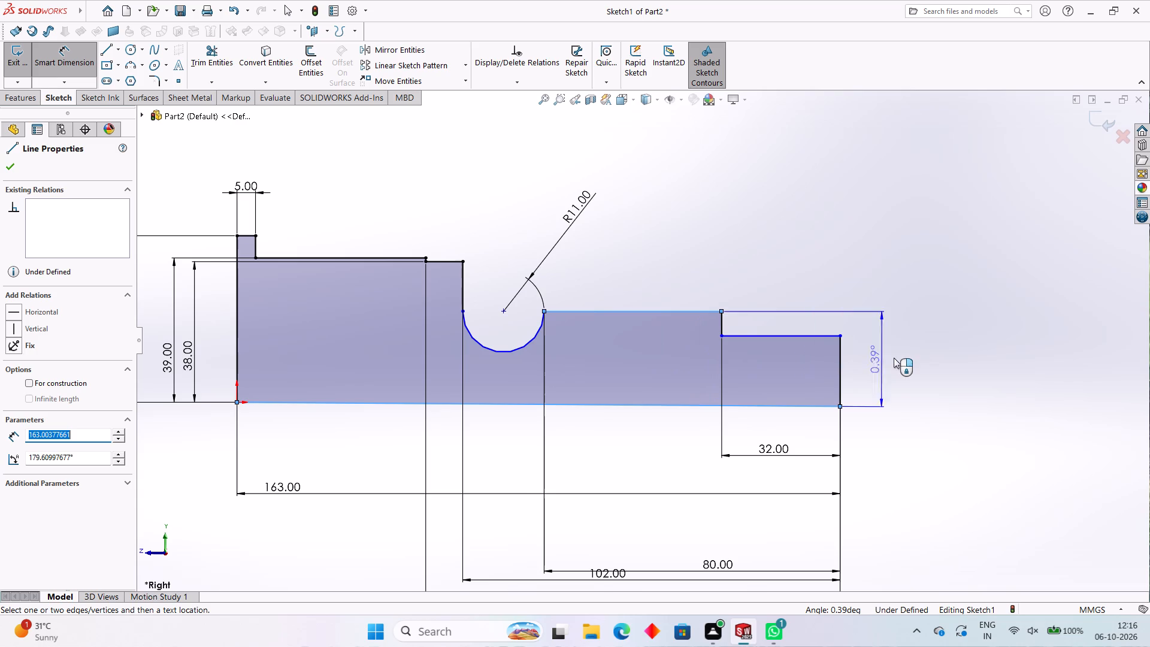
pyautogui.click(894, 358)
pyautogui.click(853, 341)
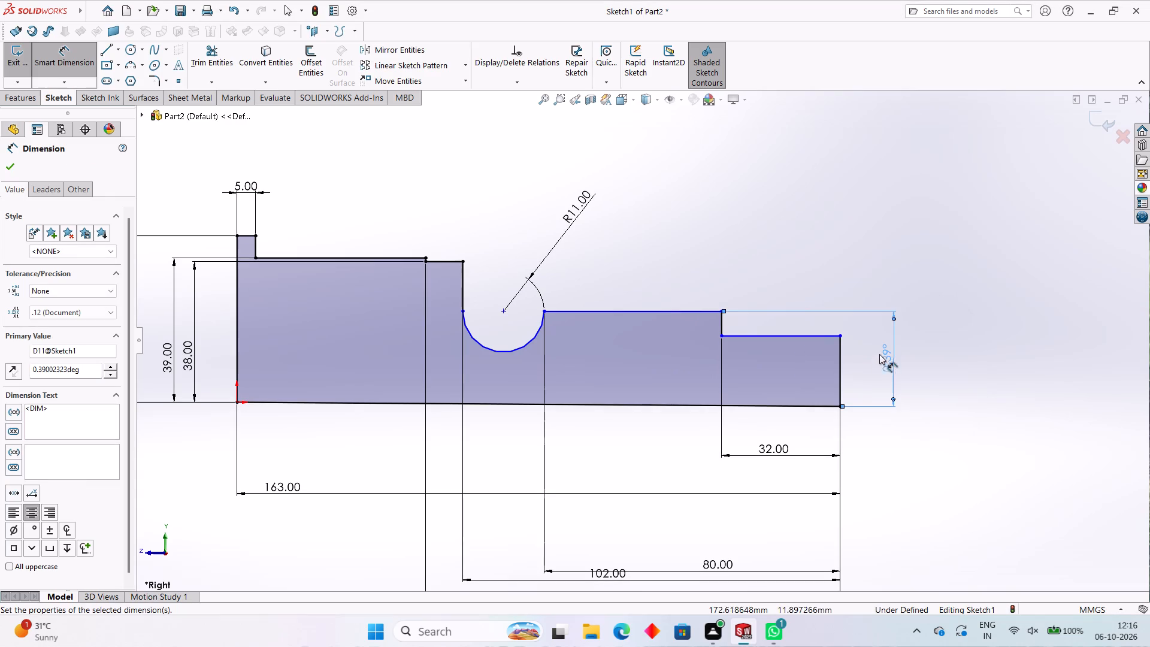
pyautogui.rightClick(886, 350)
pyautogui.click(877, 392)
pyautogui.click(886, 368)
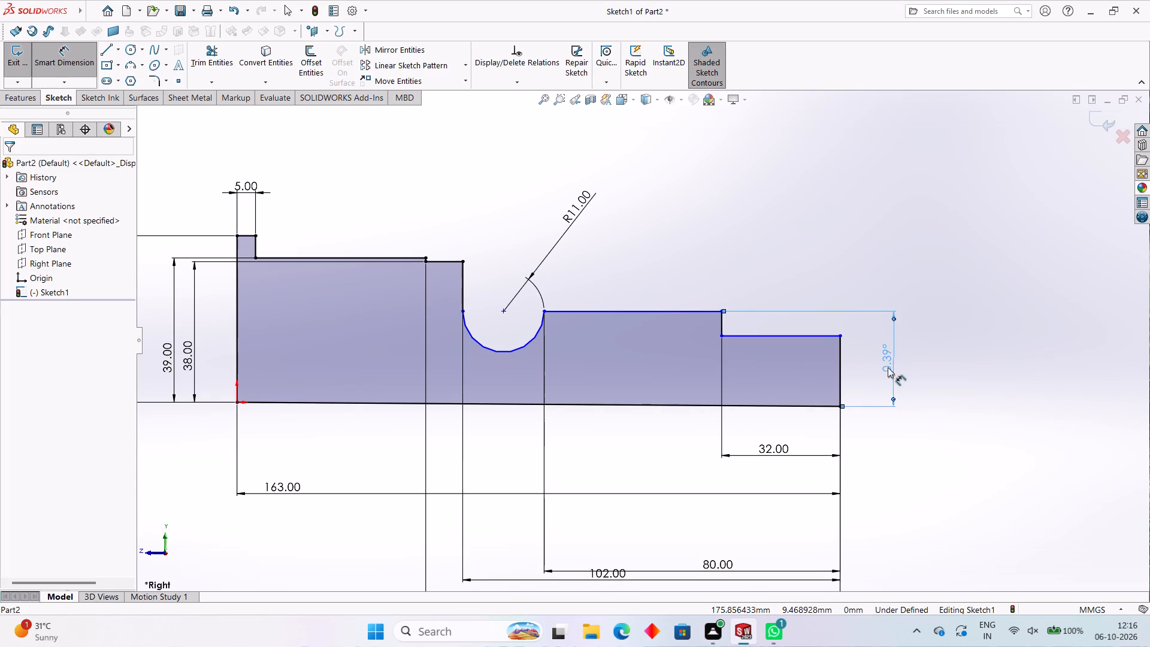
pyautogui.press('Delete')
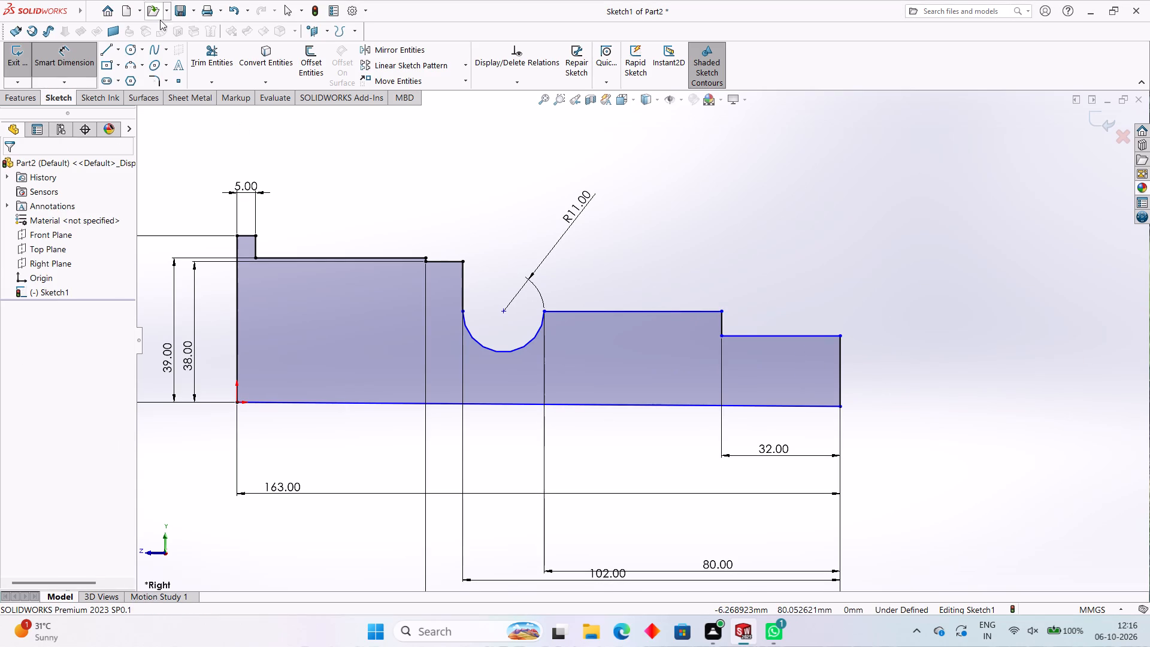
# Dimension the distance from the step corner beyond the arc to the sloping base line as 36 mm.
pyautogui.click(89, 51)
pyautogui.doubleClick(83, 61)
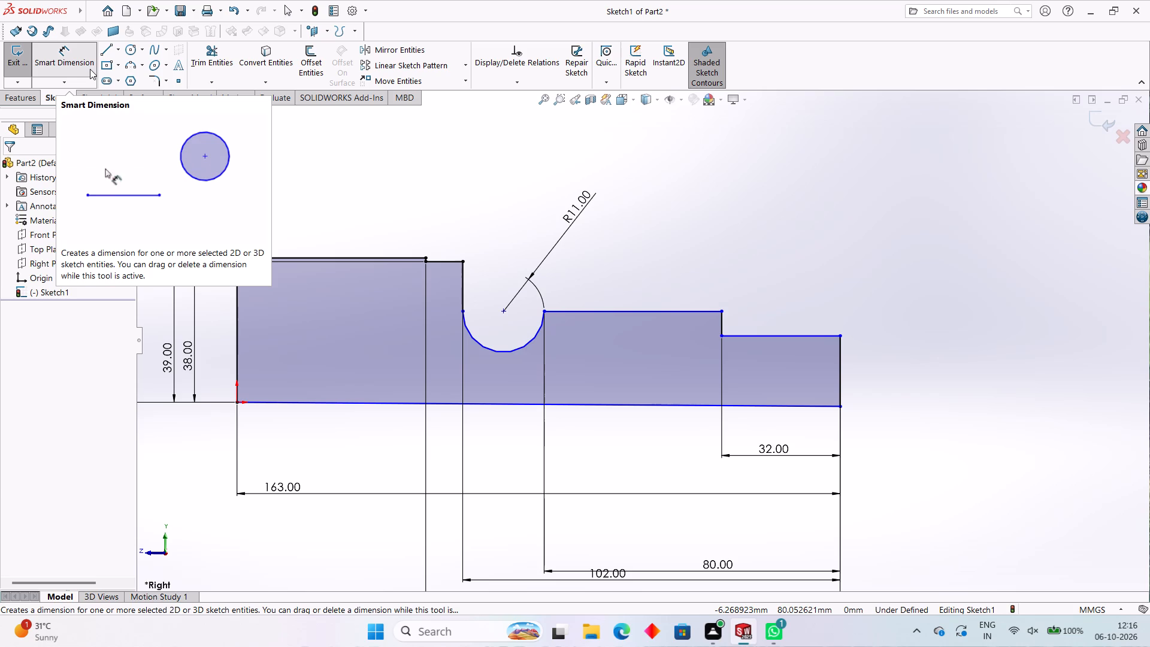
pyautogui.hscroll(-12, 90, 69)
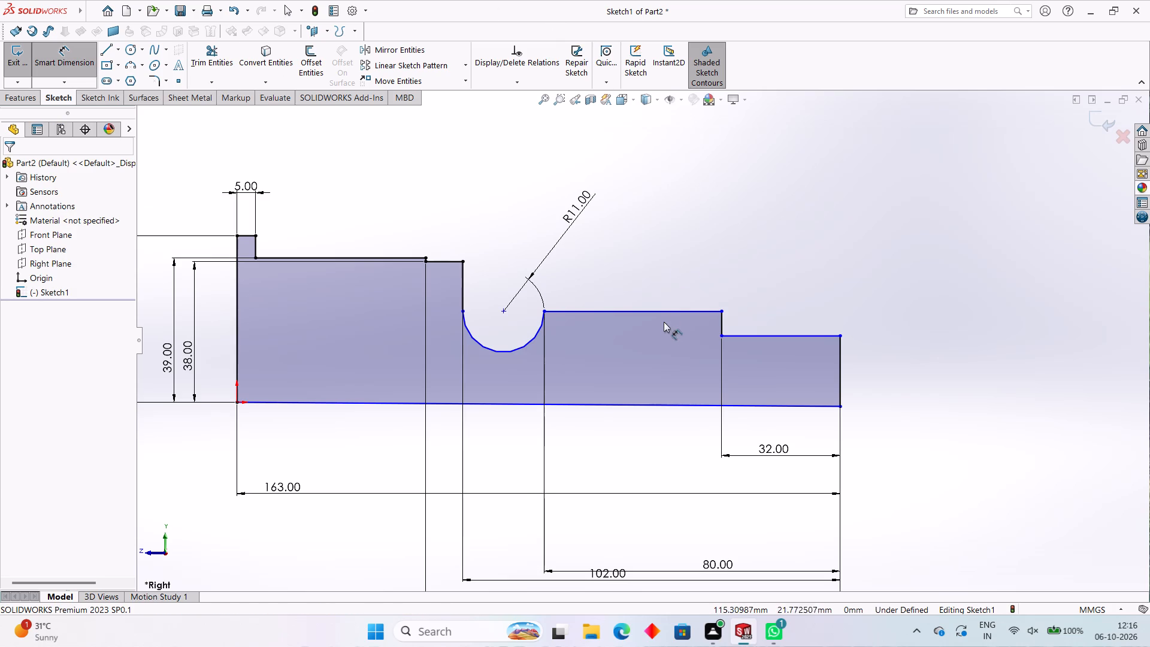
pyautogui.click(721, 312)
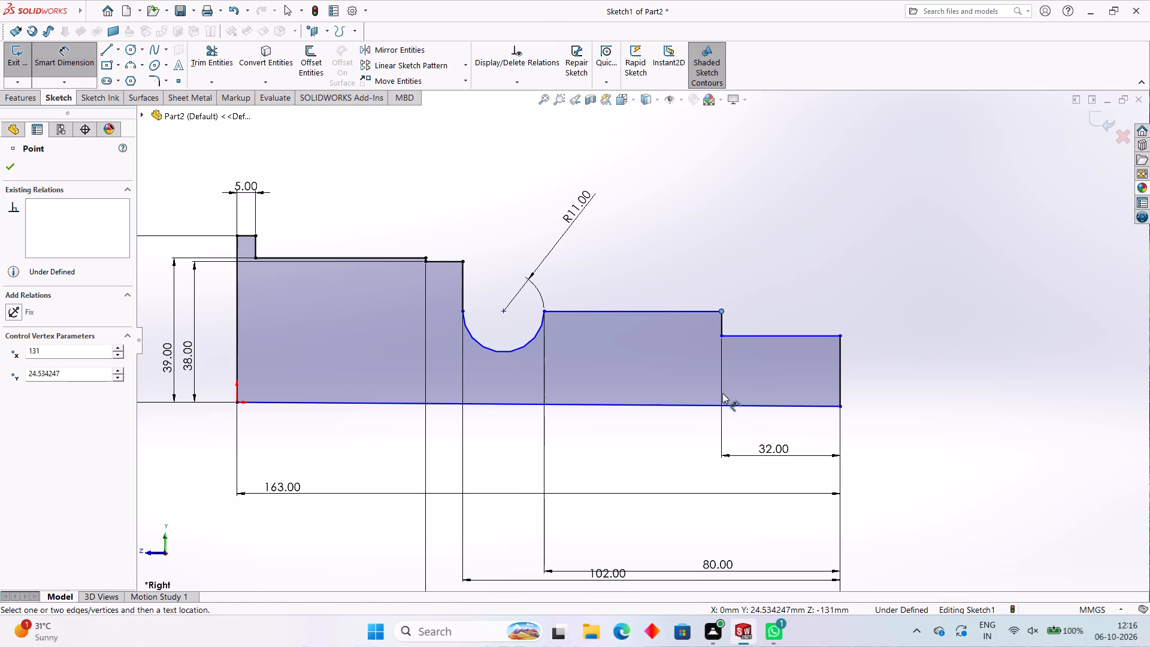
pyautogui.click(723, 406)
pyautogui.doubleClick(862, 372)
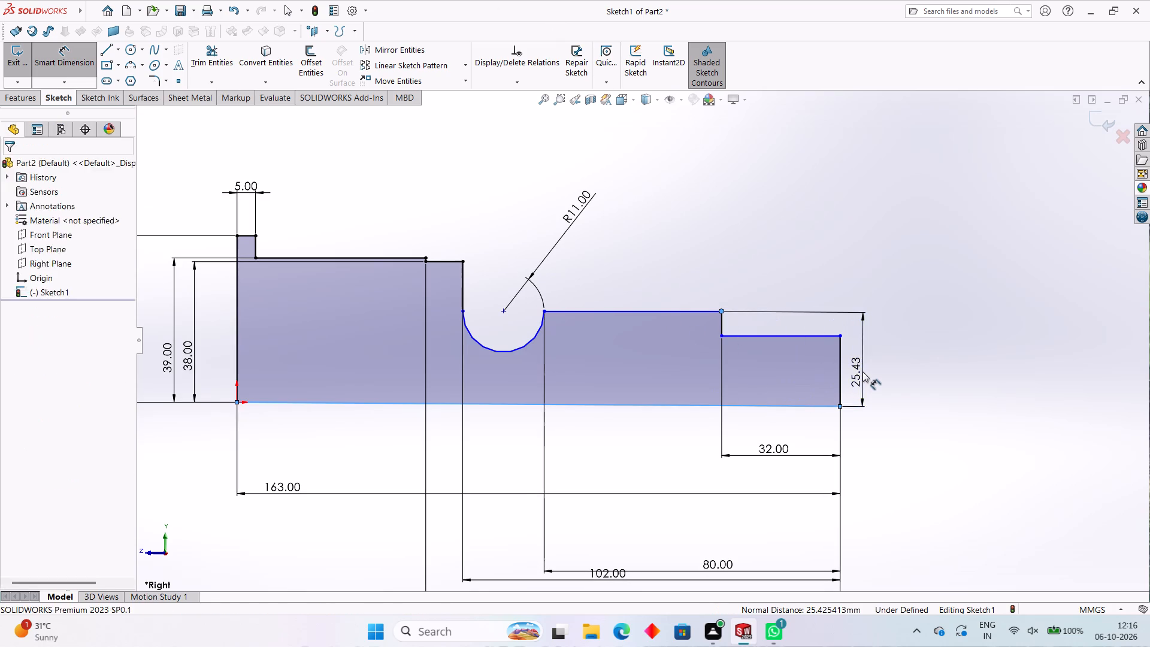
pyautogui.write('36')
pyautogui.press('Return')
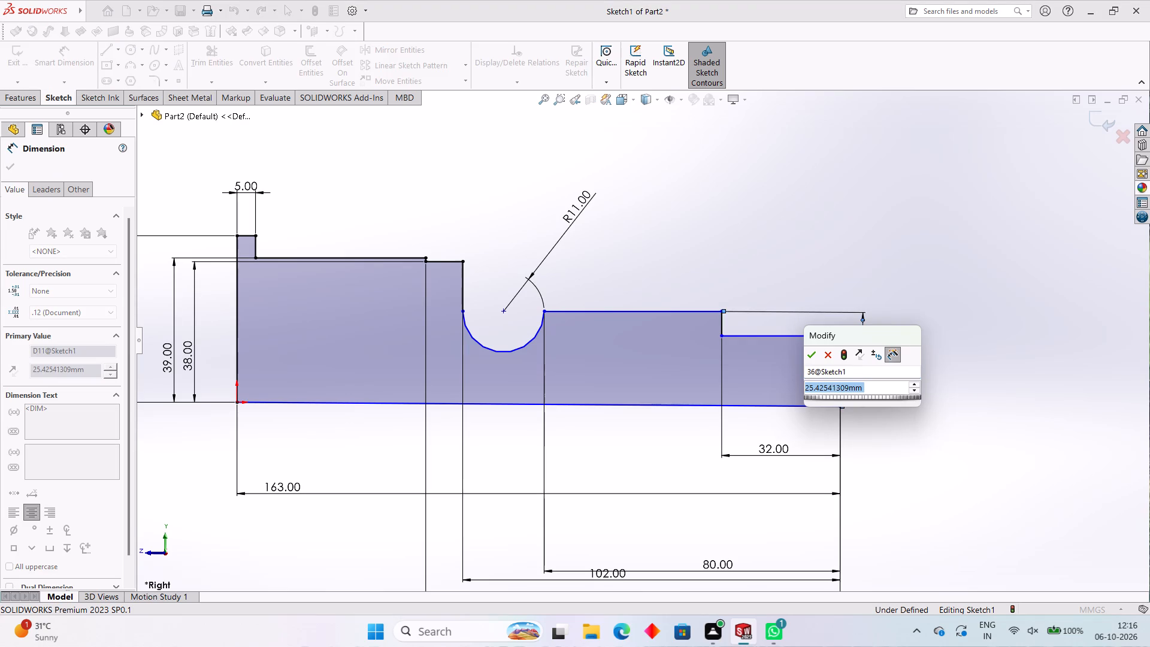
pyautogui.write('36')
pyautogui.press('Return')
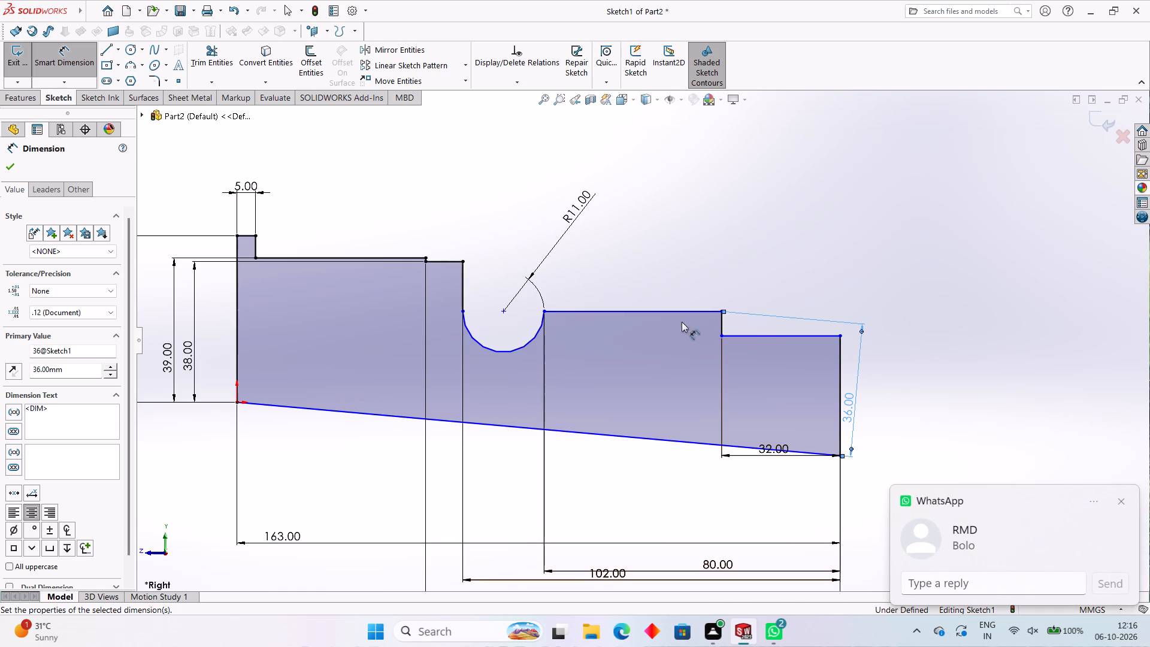
# Reply "aai bhi nahake" to the incoming WhatsApp message from its notification.
pyautogui.click(966, 573)
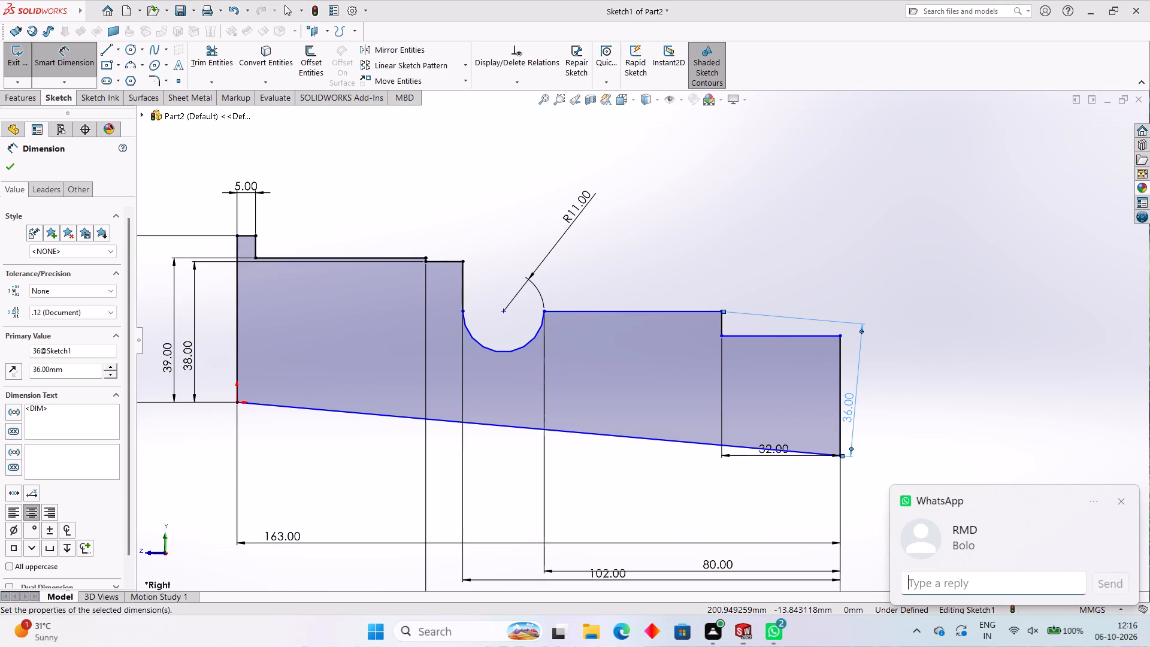
pyautogui.write('aai bhi nahake')
pyautogui.press('Return')
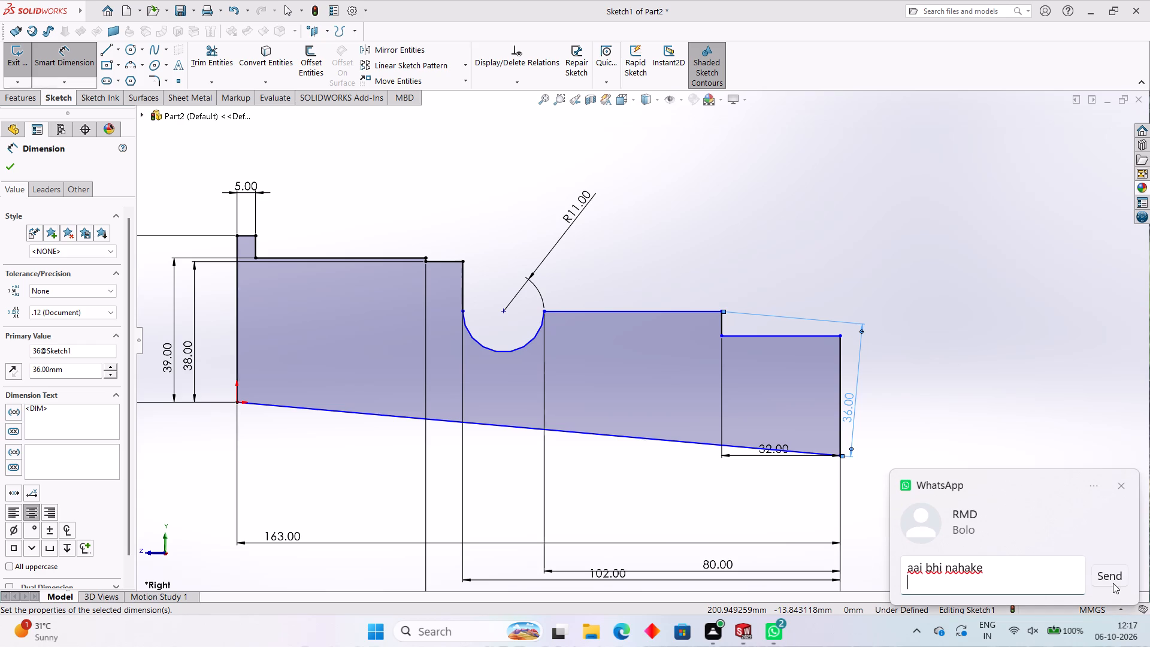
pyautogui.click(1112, 582)
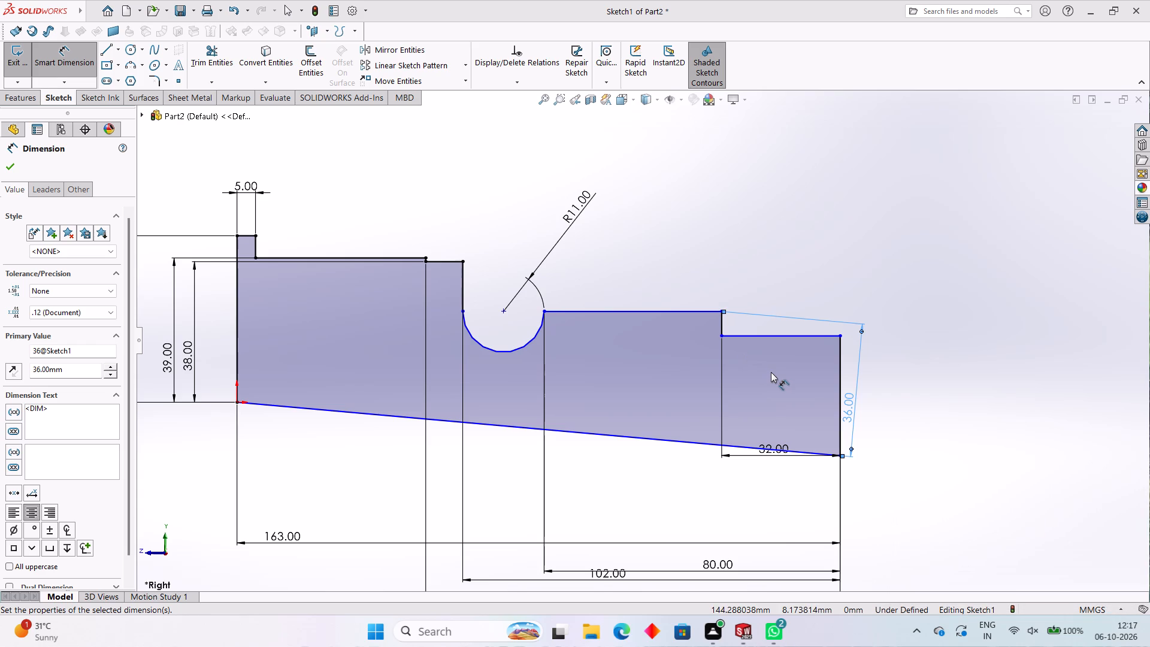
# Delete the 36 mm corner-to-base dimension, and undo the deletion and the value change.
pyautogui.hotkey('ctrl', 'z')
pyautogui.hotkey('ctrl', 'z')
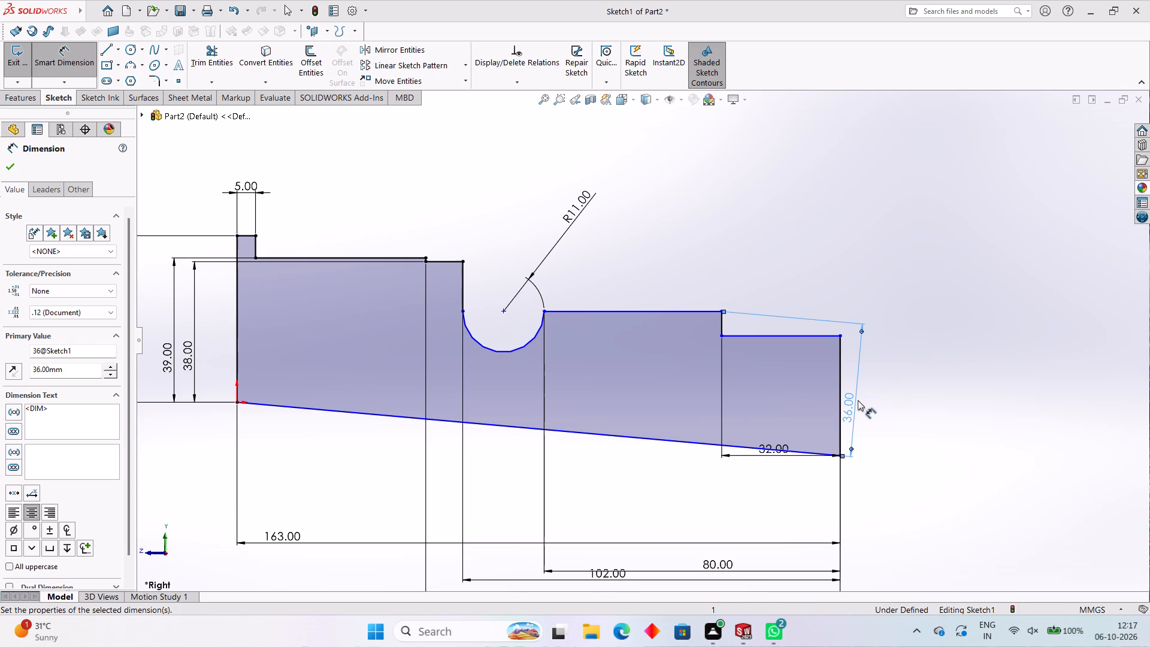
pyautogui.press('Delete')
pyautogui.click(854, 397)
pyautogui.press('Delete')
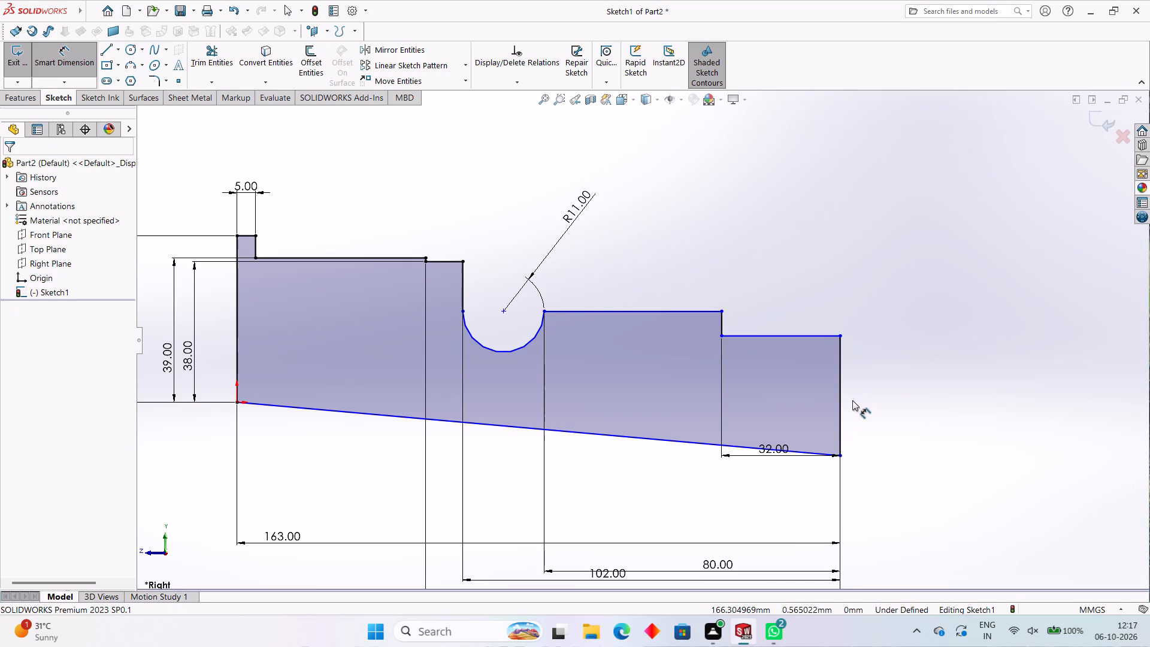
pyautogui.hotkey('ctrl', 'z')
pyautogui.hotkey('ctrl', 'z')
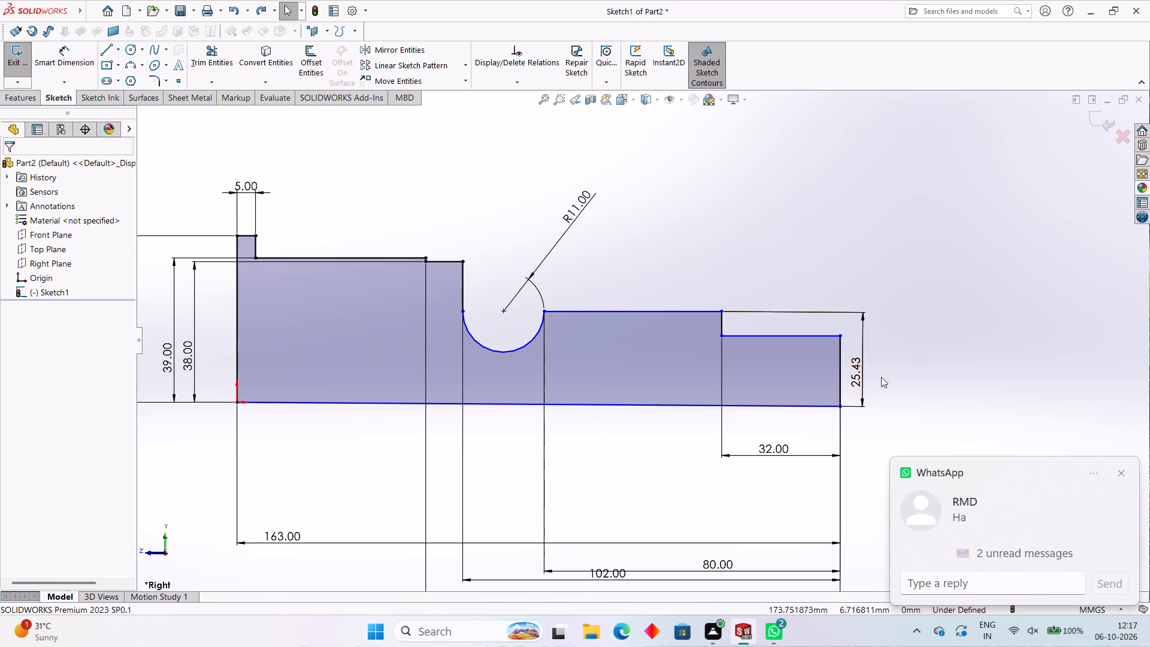
# Dismiss the incoming WhatsApp notifications covering the sketch area.
pyautogui.click(1122, 470)
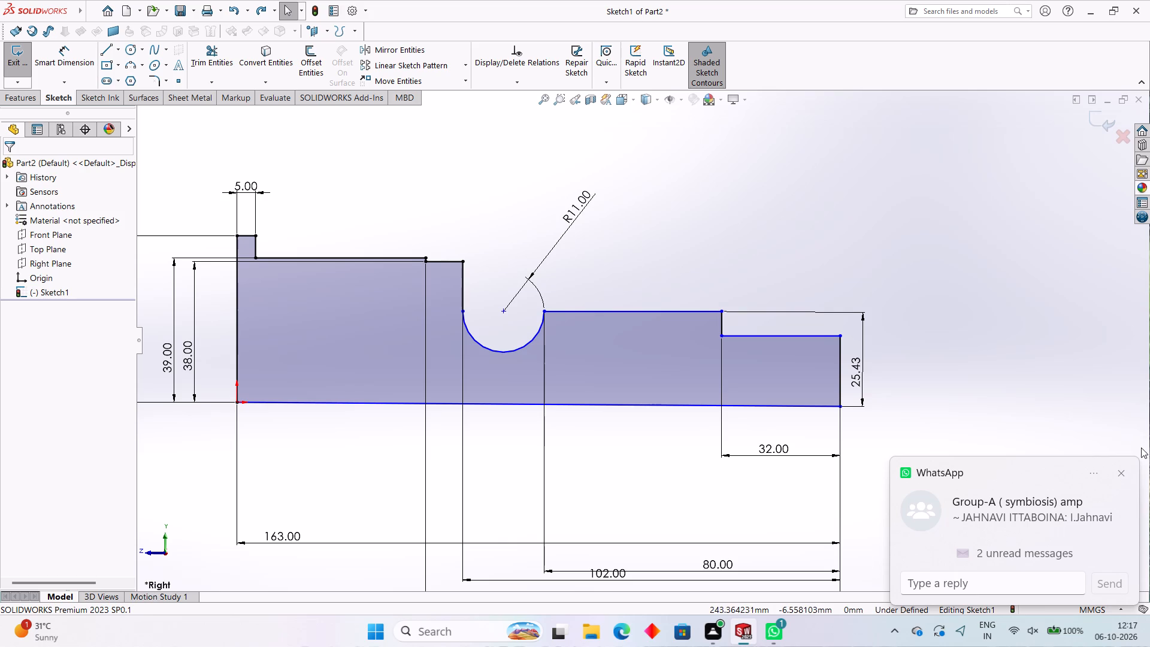
pyautogui.click(1122, 471)
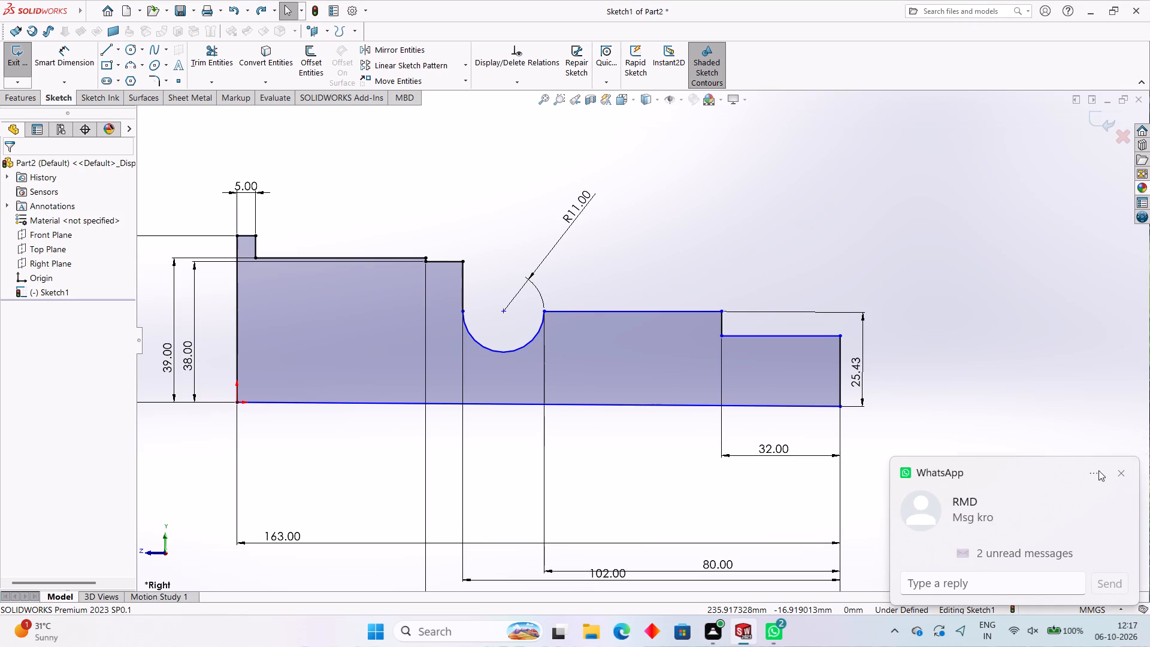
pyautogui.click(1119, 474)
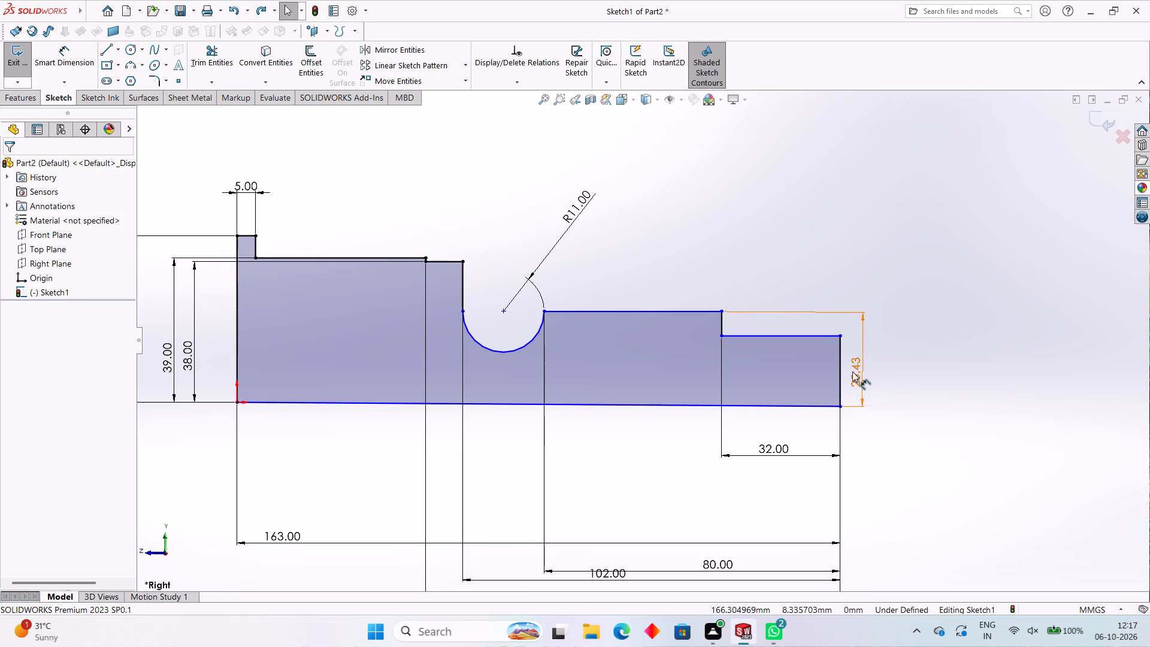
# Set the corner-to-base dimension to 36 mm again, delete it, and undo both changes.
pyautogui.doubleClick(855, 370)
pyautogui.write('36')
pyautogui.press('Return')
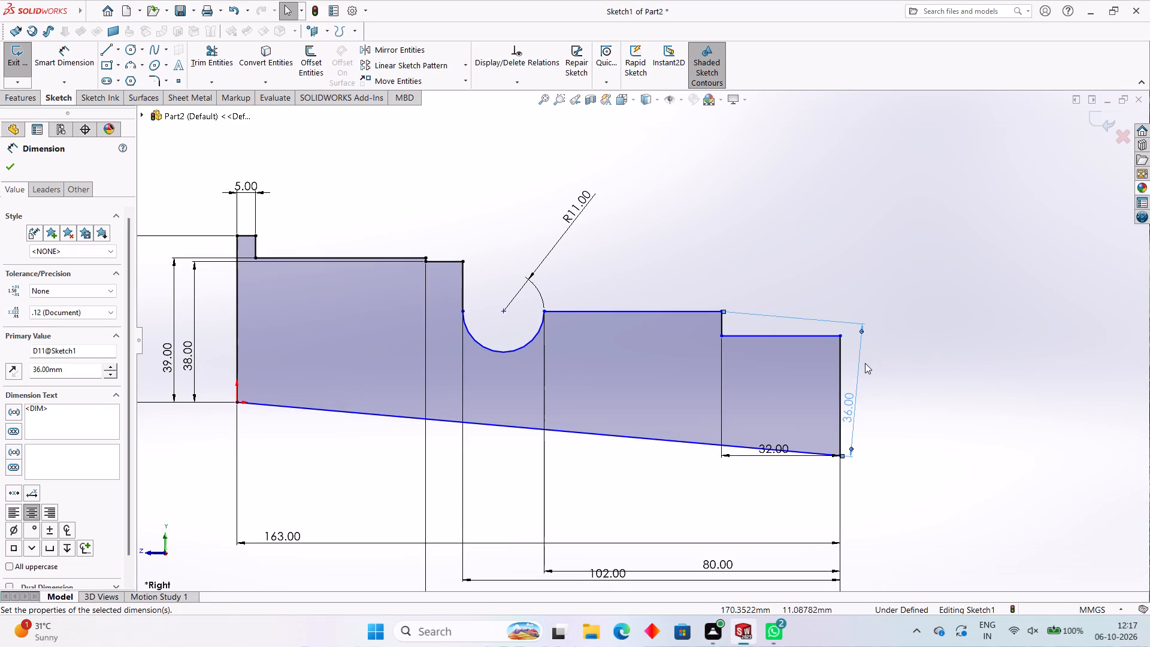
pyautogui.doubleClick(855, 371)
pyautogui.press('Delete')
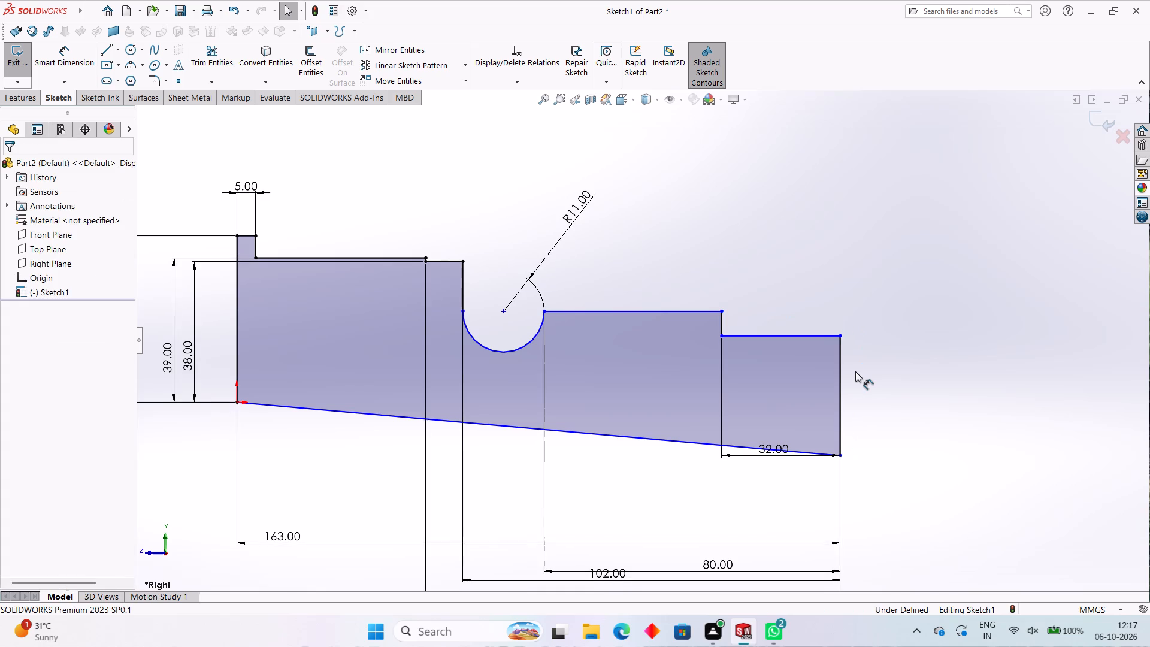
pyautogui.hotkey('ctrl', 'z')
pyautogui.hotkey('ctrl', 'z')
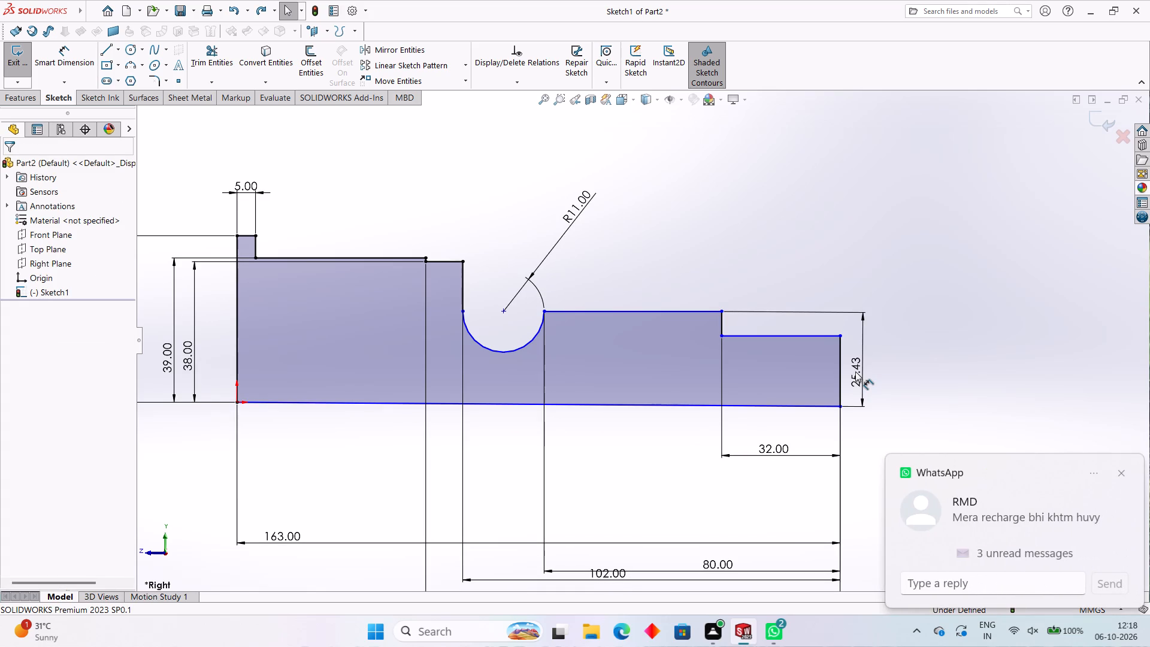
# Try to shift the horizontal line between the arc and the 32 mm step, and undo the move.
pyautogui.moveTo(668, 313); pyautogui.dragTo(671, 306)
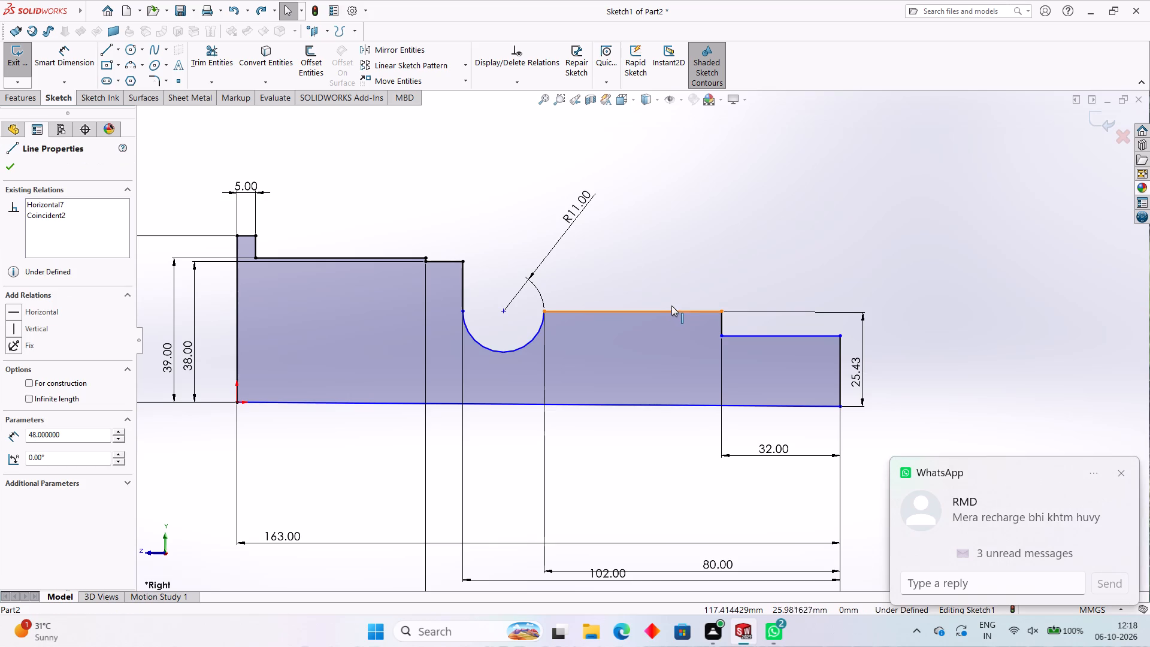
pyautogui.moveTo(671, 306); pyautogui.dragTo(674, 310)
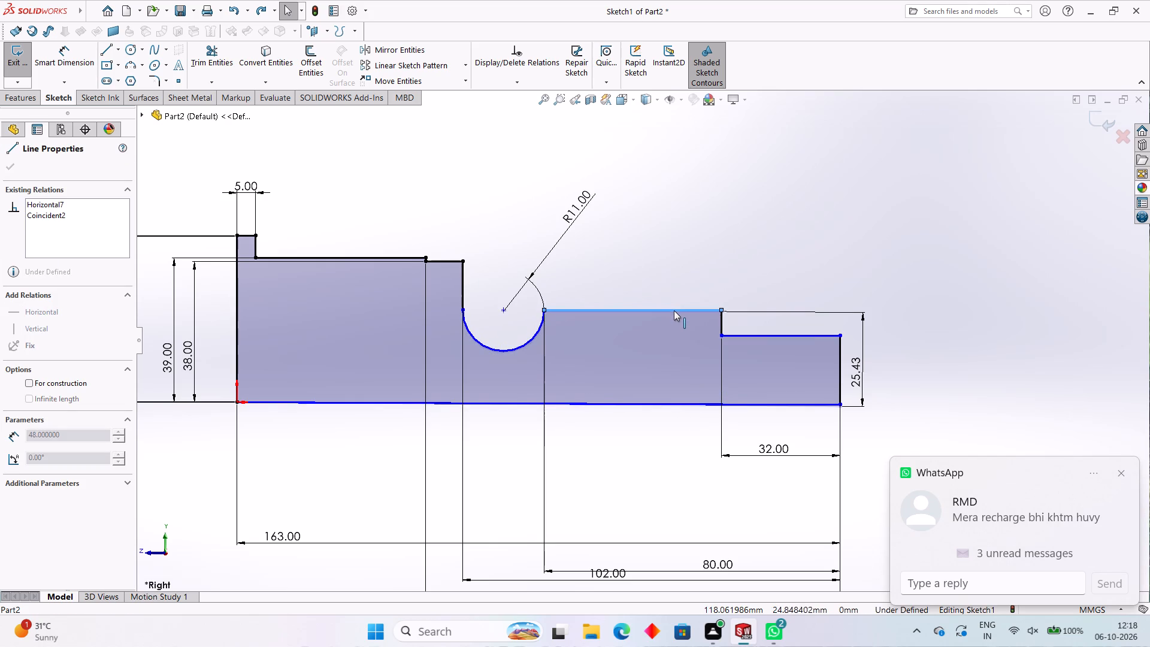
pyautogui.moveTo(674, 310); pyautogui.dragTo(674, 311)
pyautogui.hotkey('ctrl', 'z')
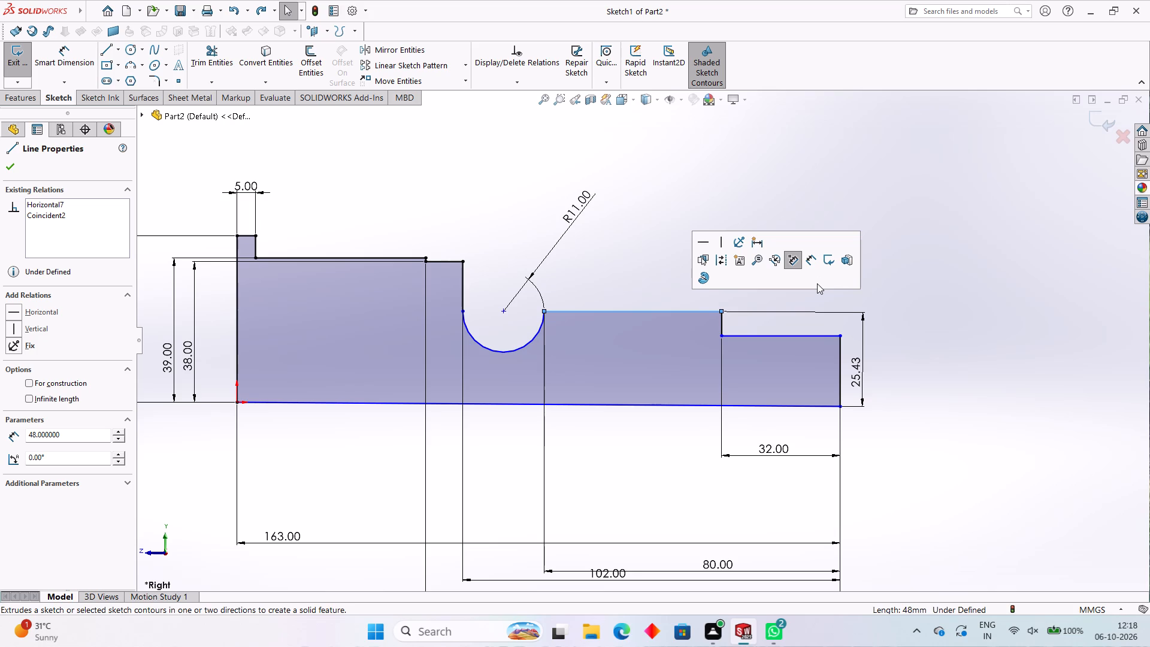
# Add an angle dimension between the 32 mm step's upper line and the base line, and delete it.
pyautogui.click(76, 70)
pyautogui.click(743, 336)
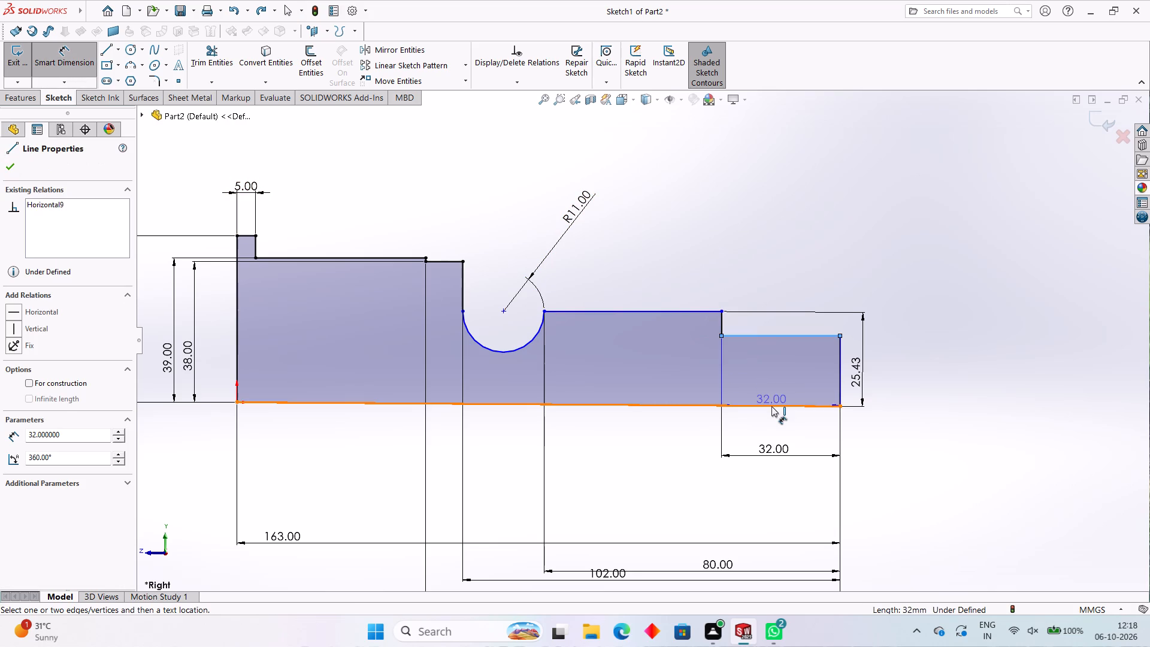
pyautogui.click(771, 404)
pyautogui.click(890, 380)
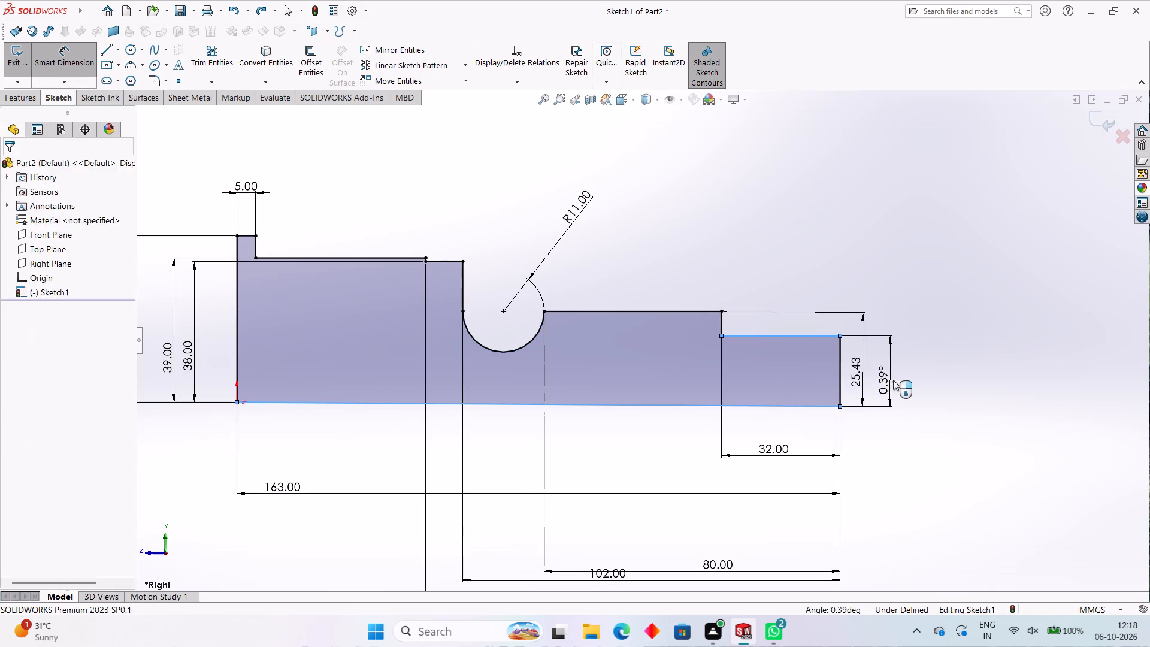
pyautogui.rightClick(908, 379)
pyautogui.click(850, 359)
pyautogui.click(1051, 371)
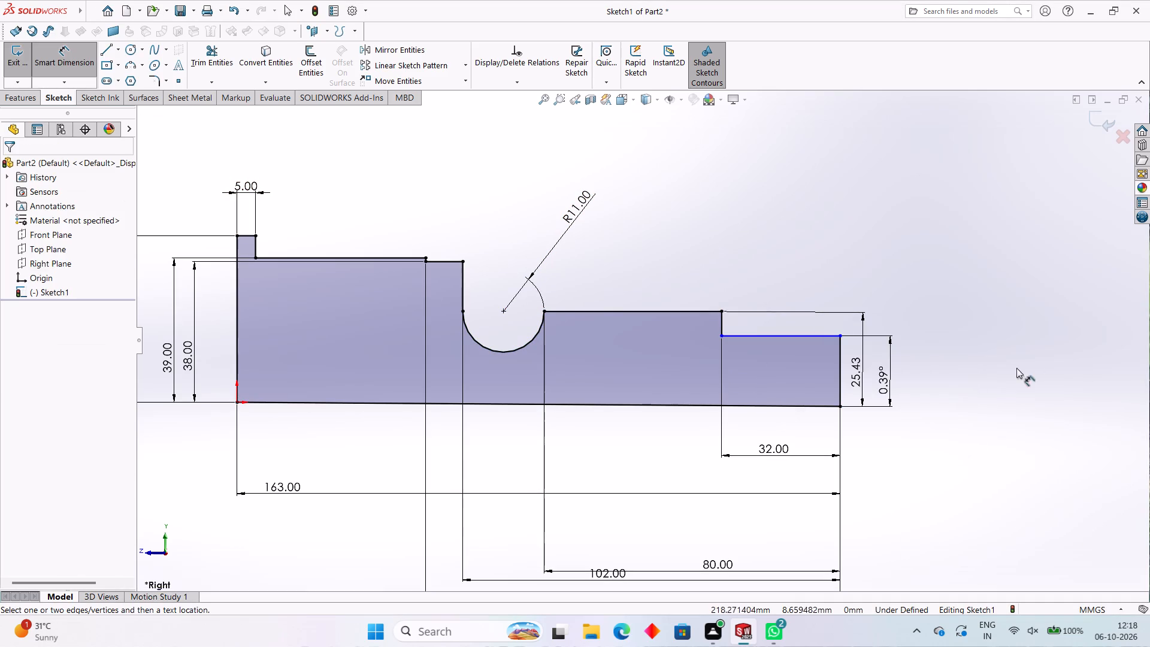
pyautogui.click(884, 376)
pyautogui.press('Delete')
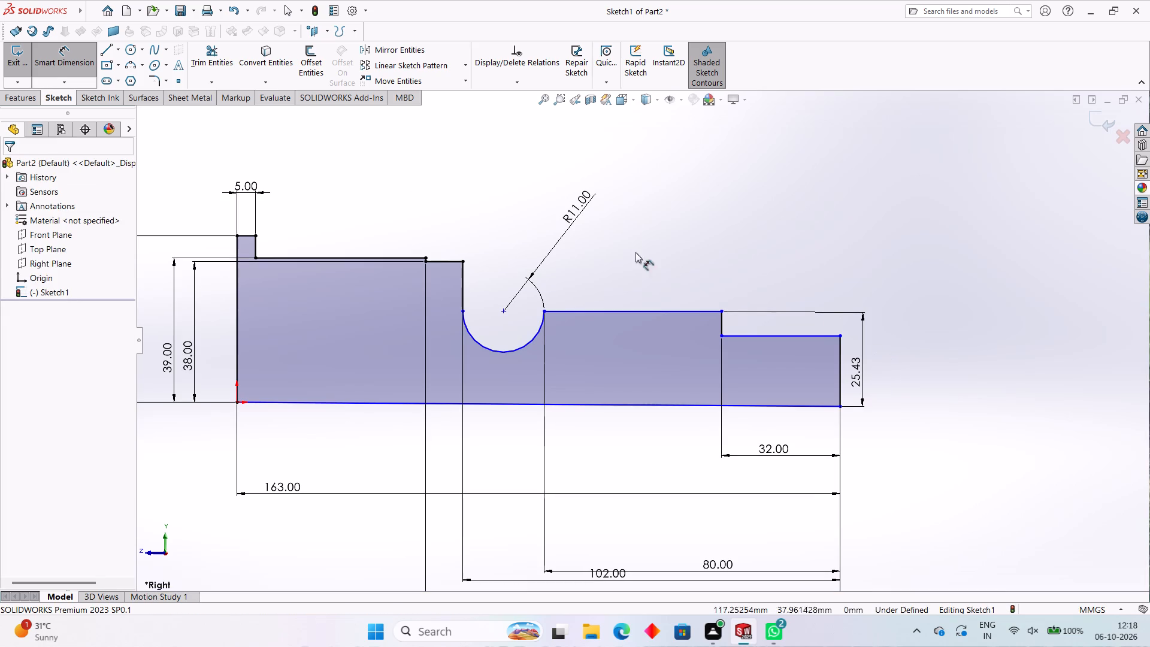
# Dimension the height of the vertical end line at the 32 mm step as 32.5 mm.
pyautogui.click(839, 337)
pyautogui.click(842, 404)
pyautogui.click(912, 376)
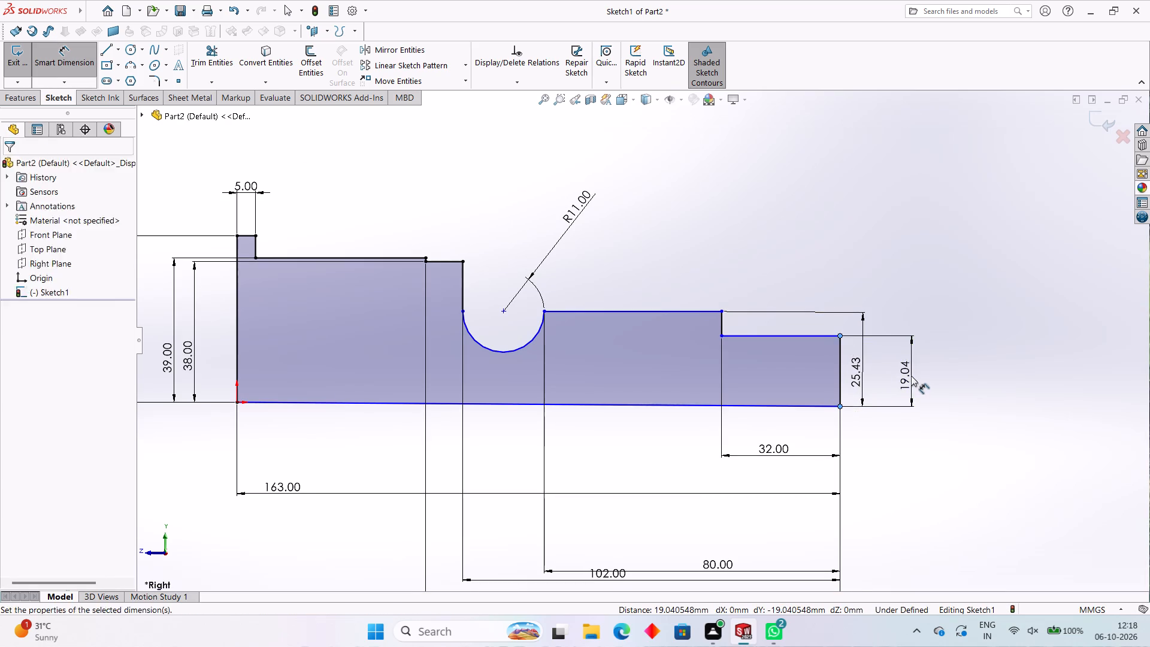
pyautogui.write('32.5')
pyautogui.press('Return')
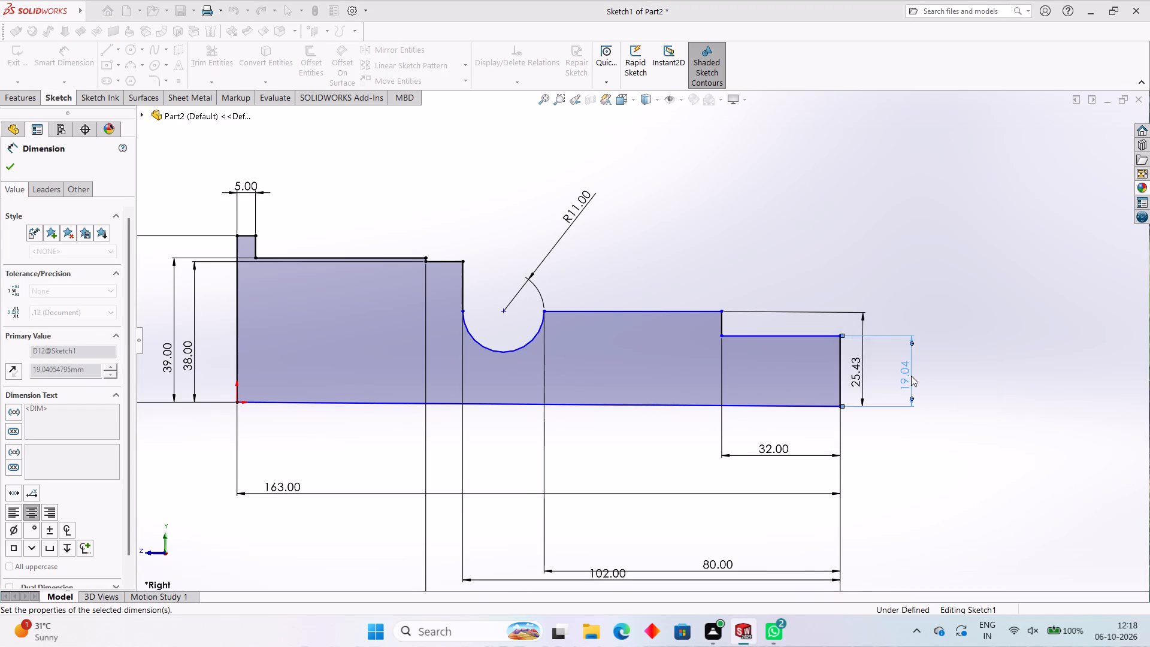
# Delete the dimension between the step corner beyond the arc and the base line.
pyautogui.click(856, 367)
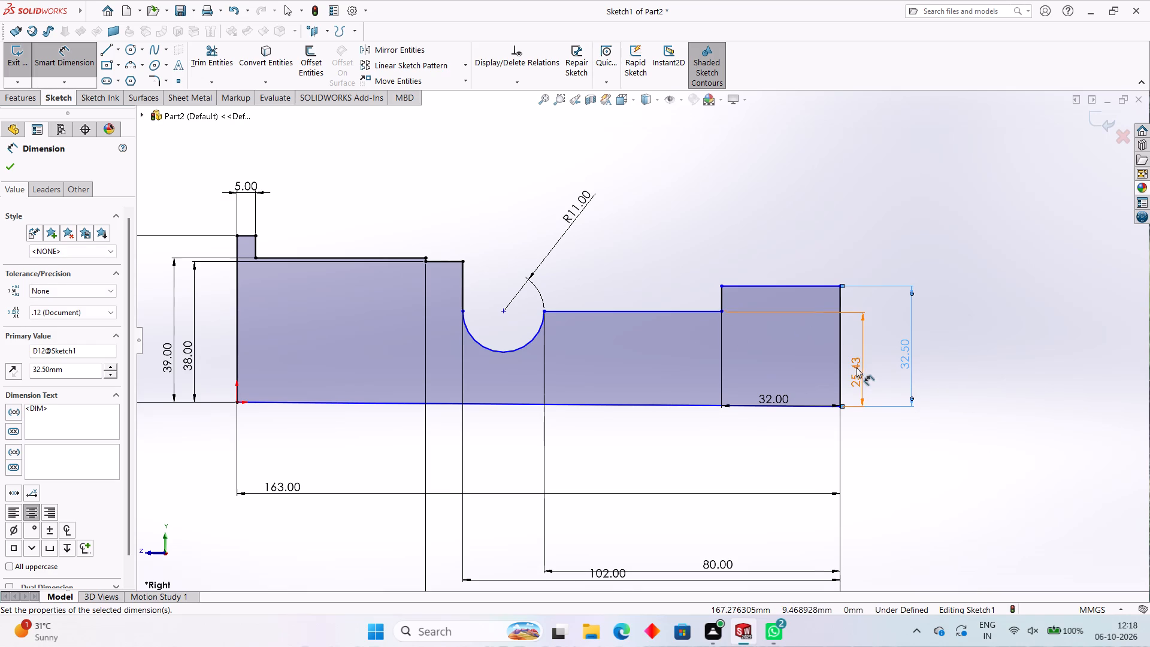
pyautogui.press('Delete')
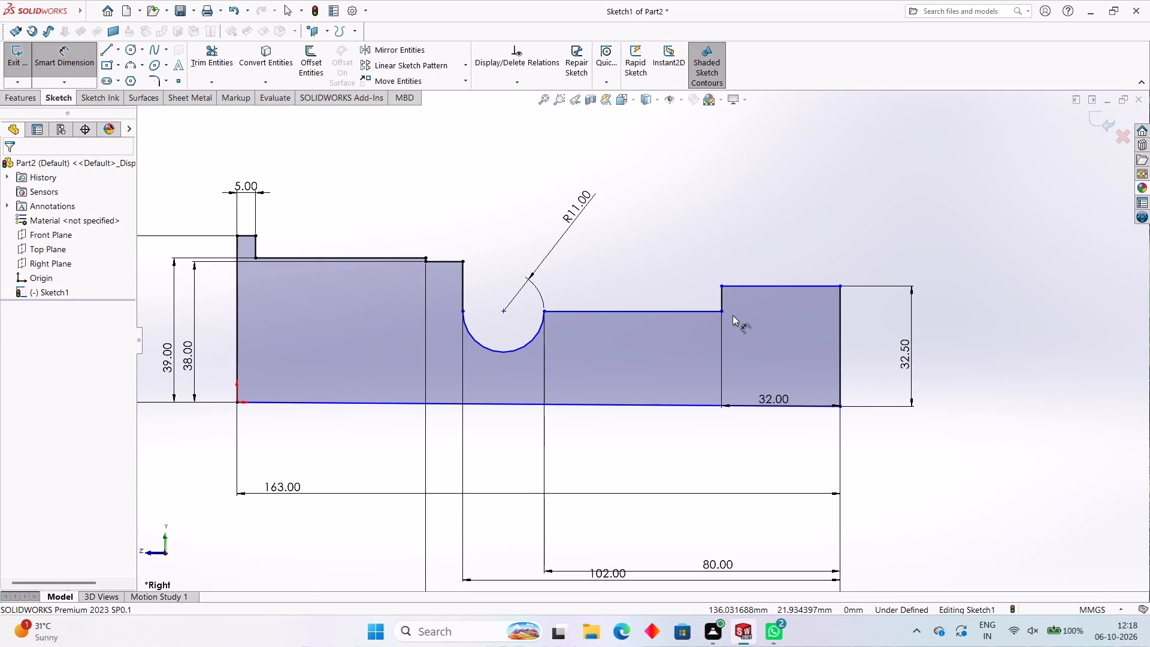
# Dimension the vertical distance from the step corner to the end line's lower endpoint, try 36 mm, and undo the value.
pyautogui.click(722, 309)
pyautogui.click(843, 407)
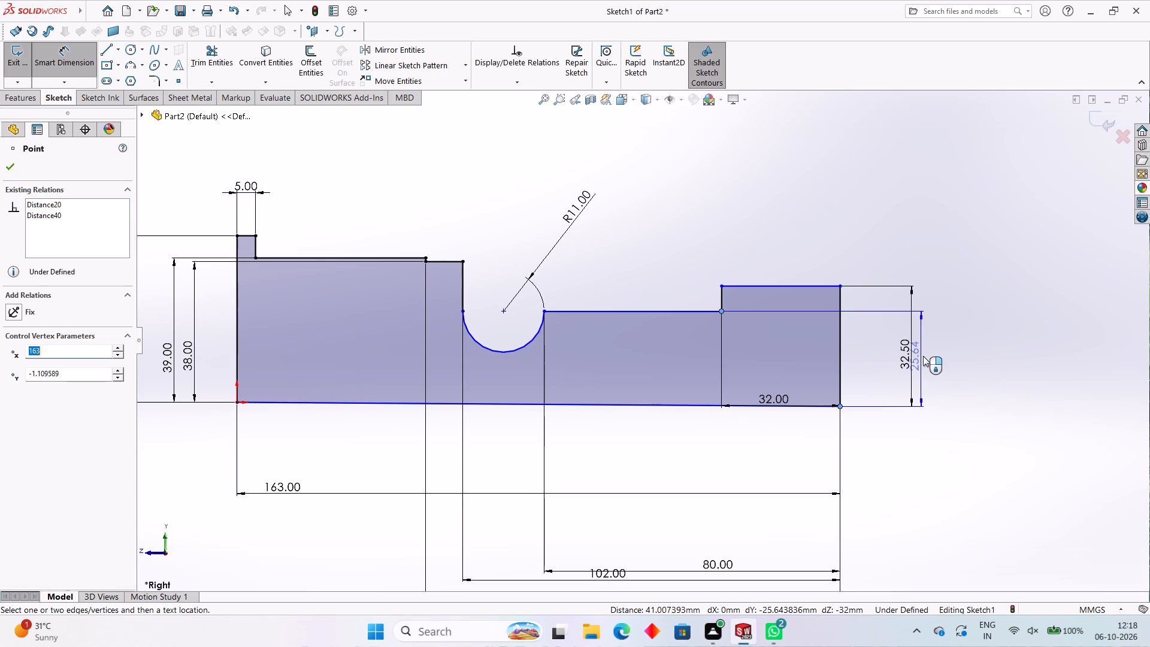
pyautogui.click(929, 355)
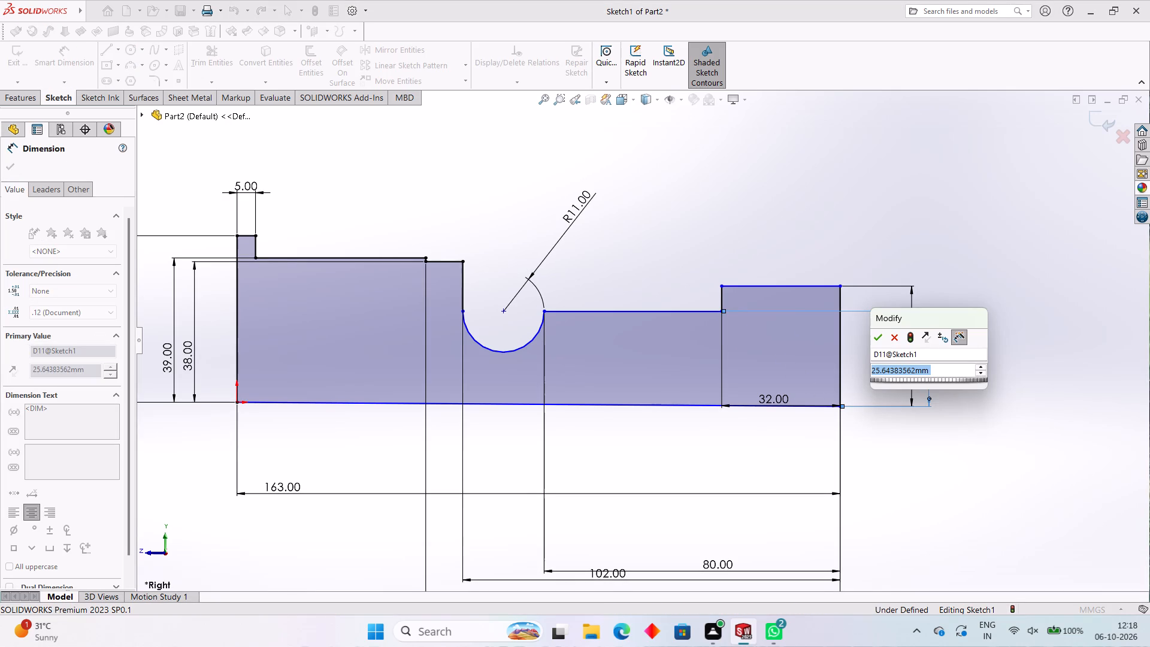
pyautogui.write('36')
pyautogui.press('Return')
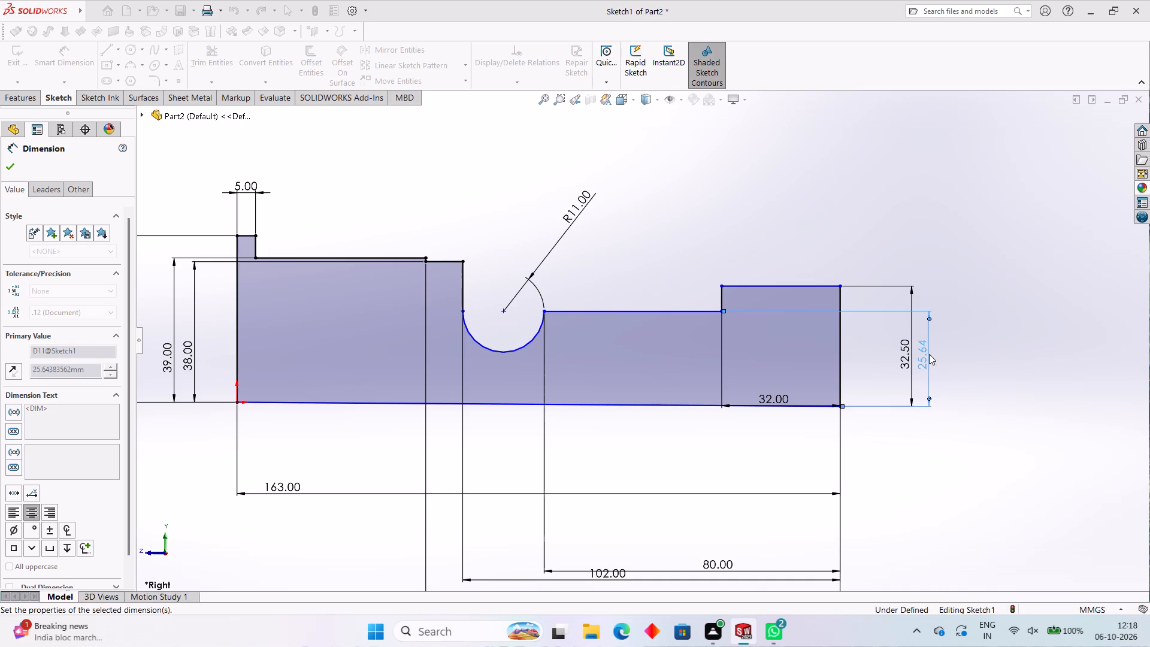
pyautogui.hotkey('ctrl', 'z')
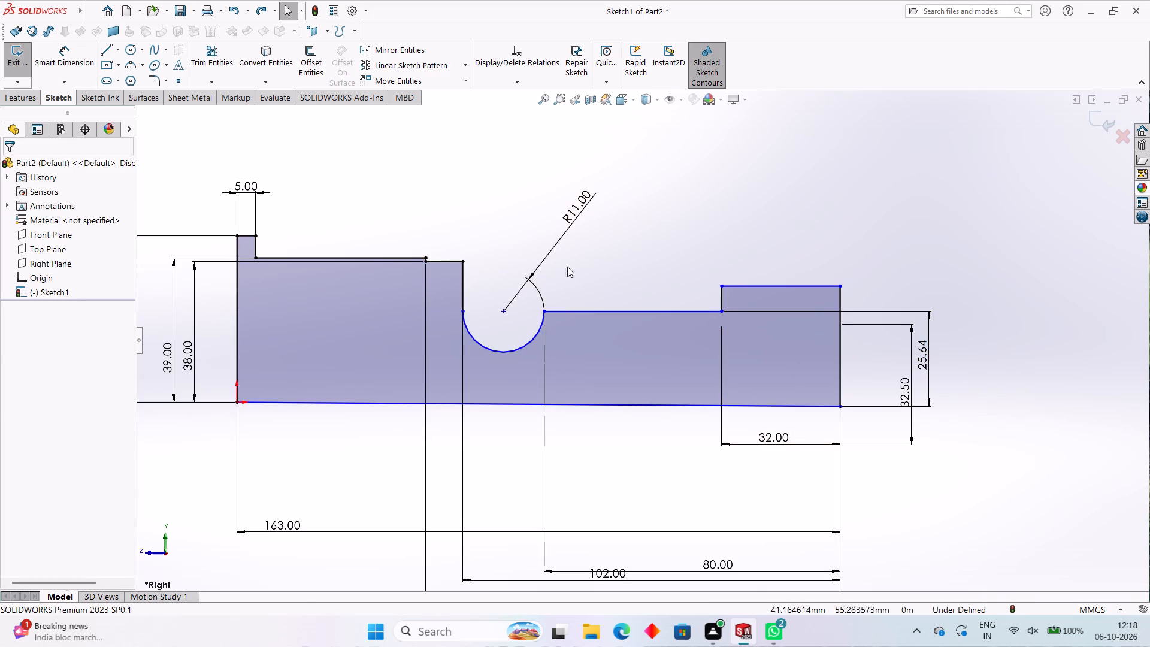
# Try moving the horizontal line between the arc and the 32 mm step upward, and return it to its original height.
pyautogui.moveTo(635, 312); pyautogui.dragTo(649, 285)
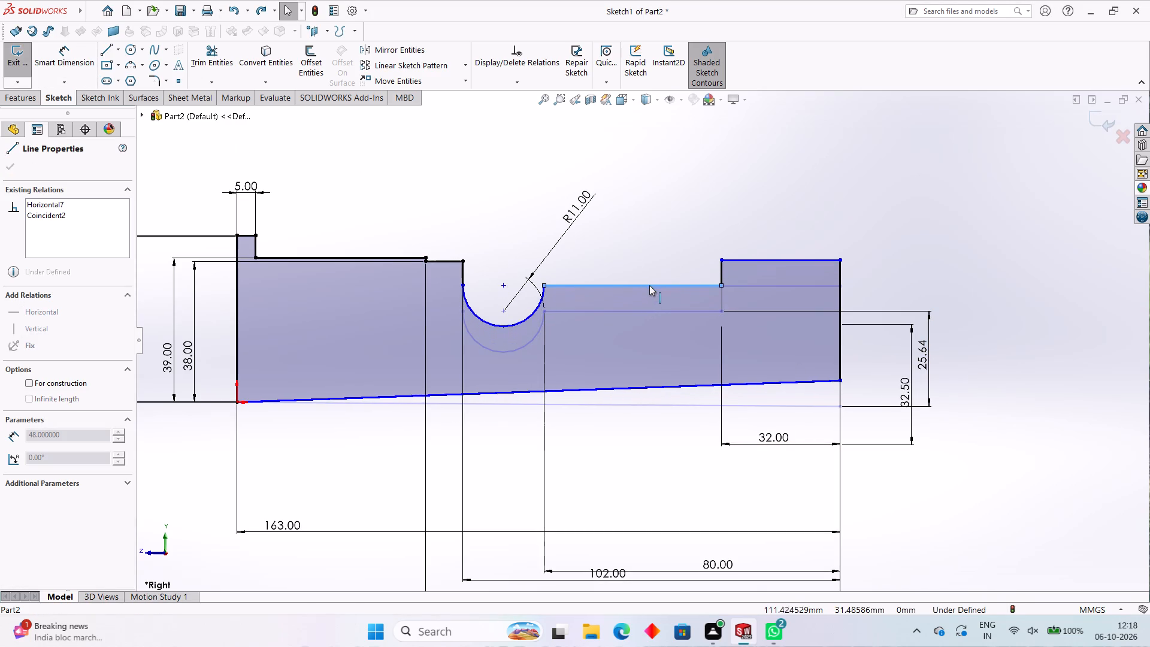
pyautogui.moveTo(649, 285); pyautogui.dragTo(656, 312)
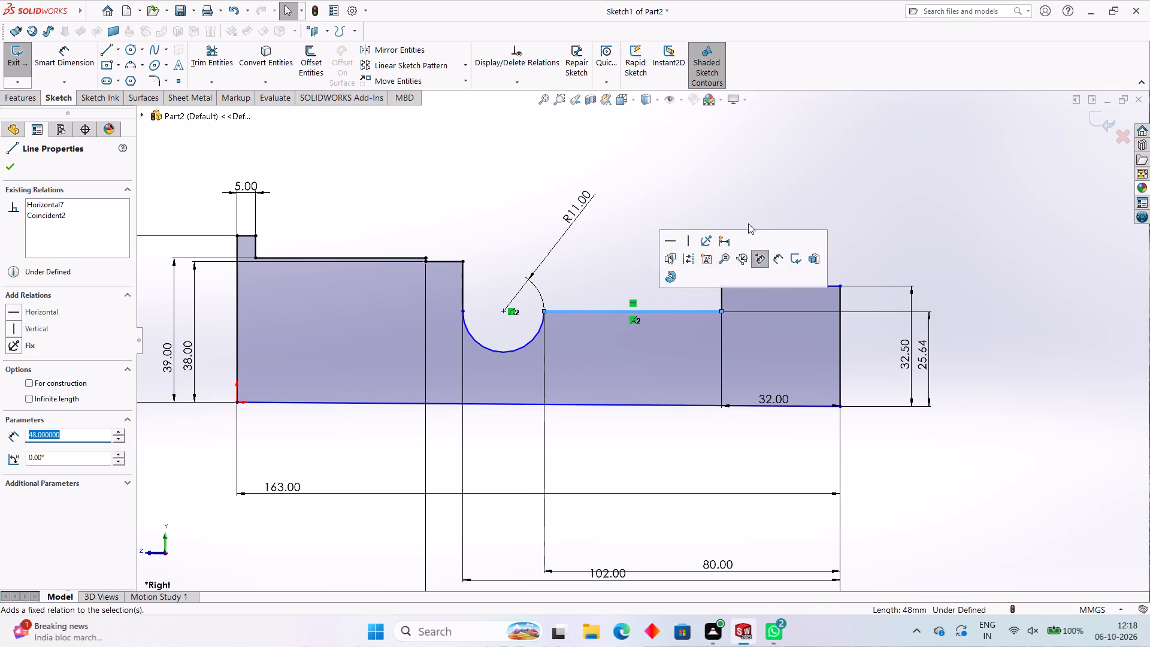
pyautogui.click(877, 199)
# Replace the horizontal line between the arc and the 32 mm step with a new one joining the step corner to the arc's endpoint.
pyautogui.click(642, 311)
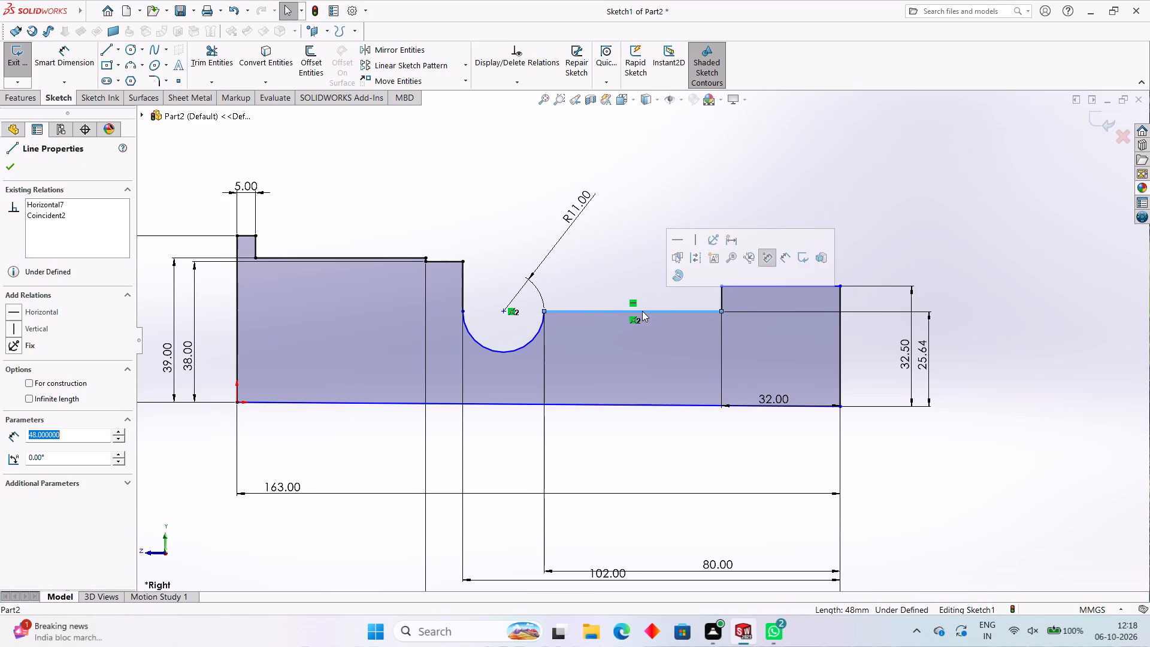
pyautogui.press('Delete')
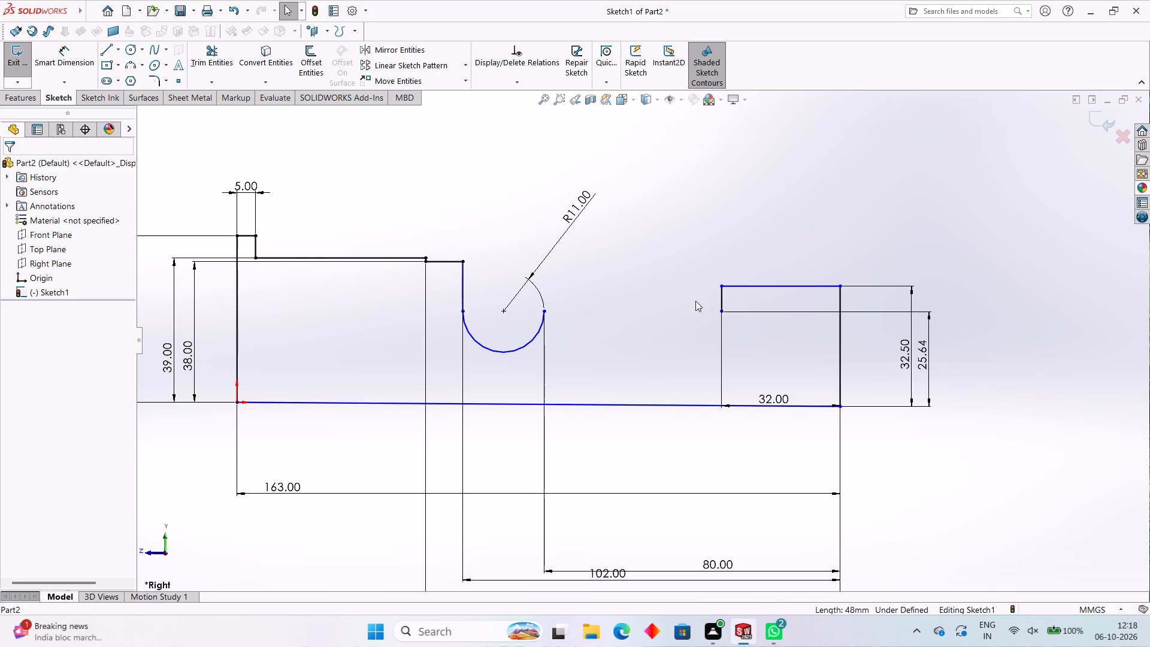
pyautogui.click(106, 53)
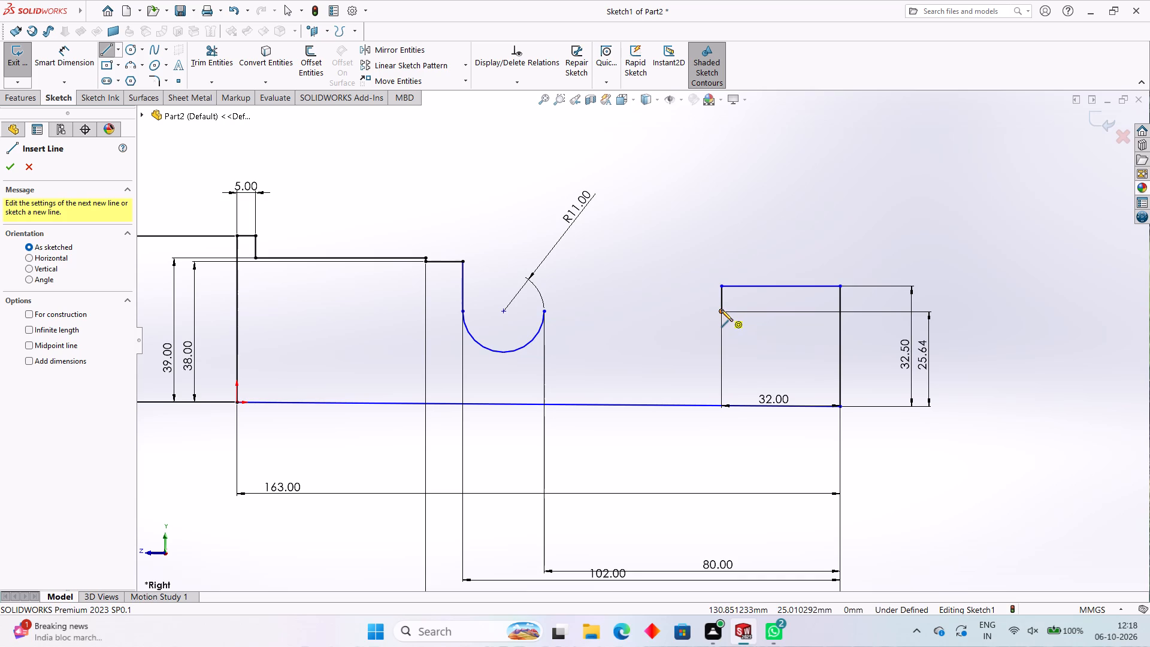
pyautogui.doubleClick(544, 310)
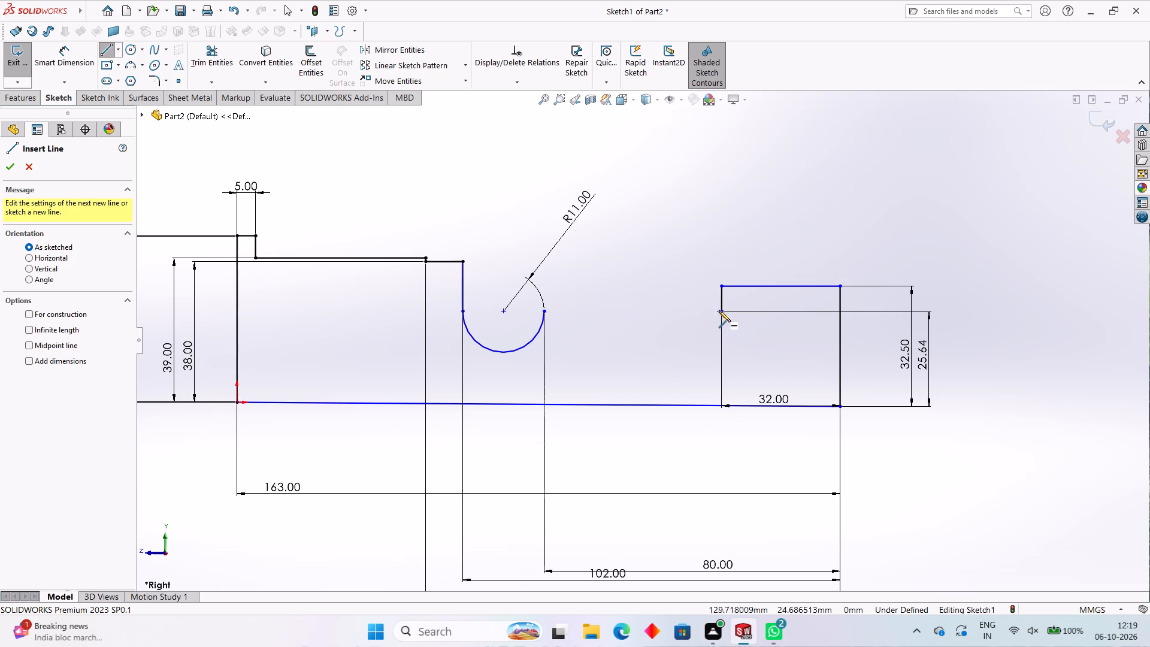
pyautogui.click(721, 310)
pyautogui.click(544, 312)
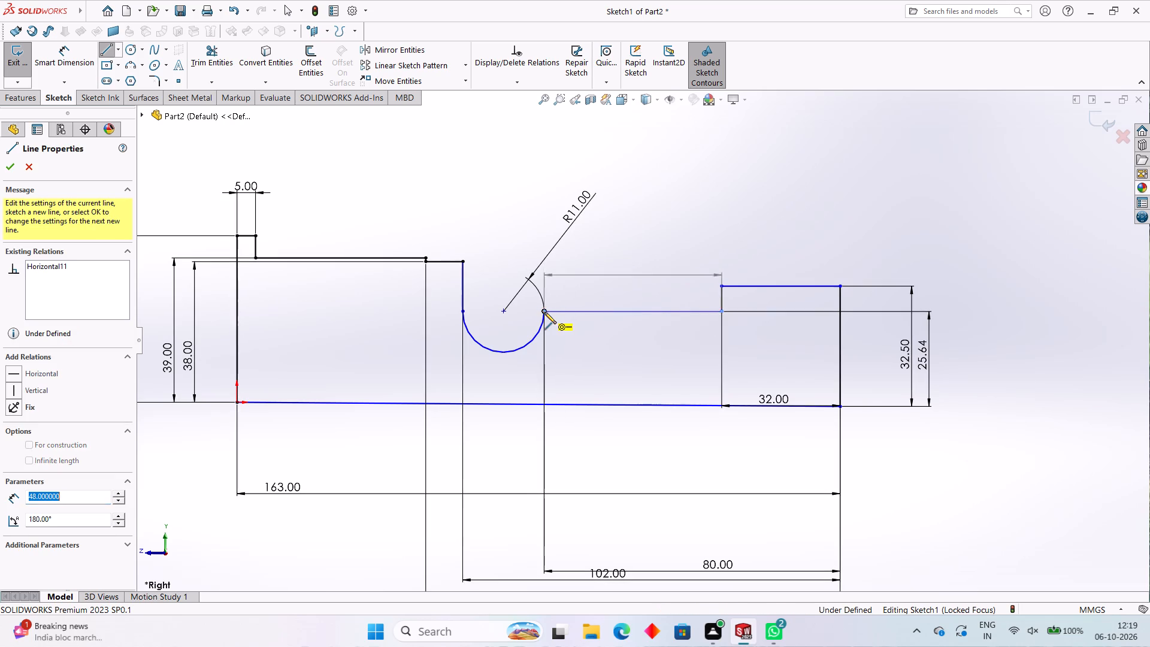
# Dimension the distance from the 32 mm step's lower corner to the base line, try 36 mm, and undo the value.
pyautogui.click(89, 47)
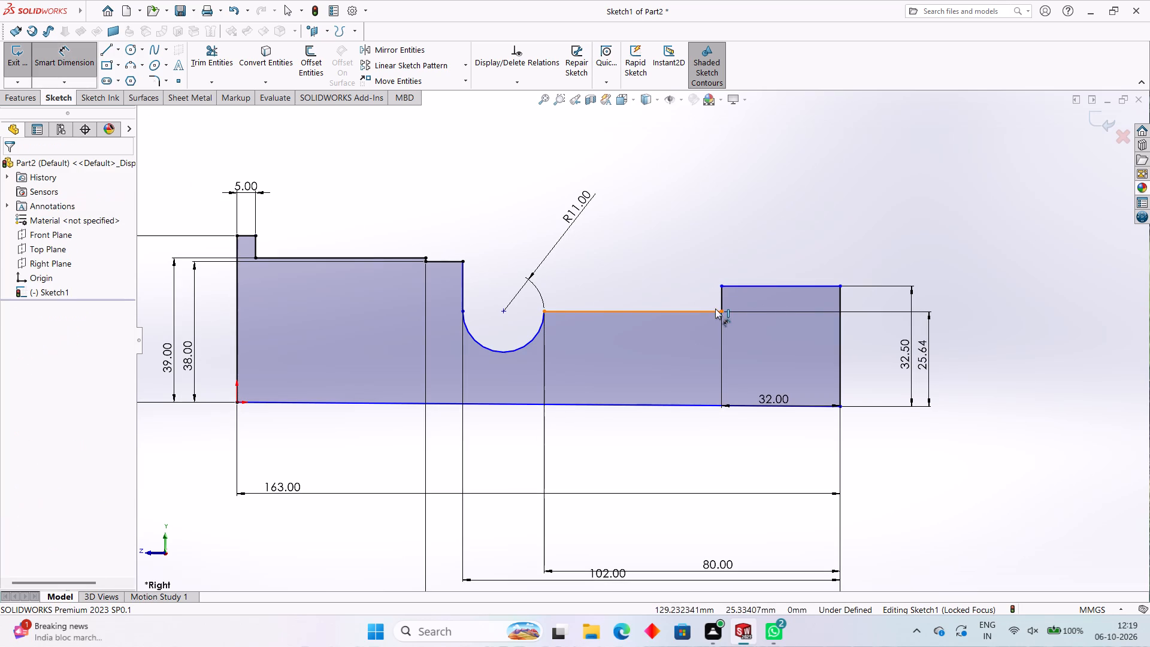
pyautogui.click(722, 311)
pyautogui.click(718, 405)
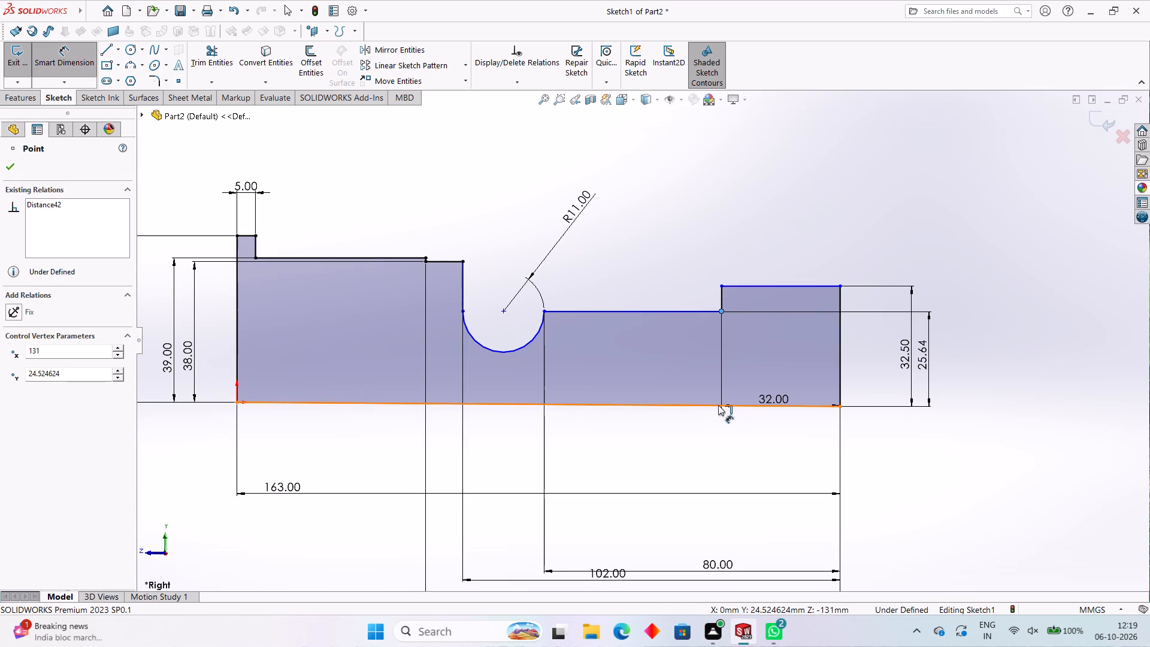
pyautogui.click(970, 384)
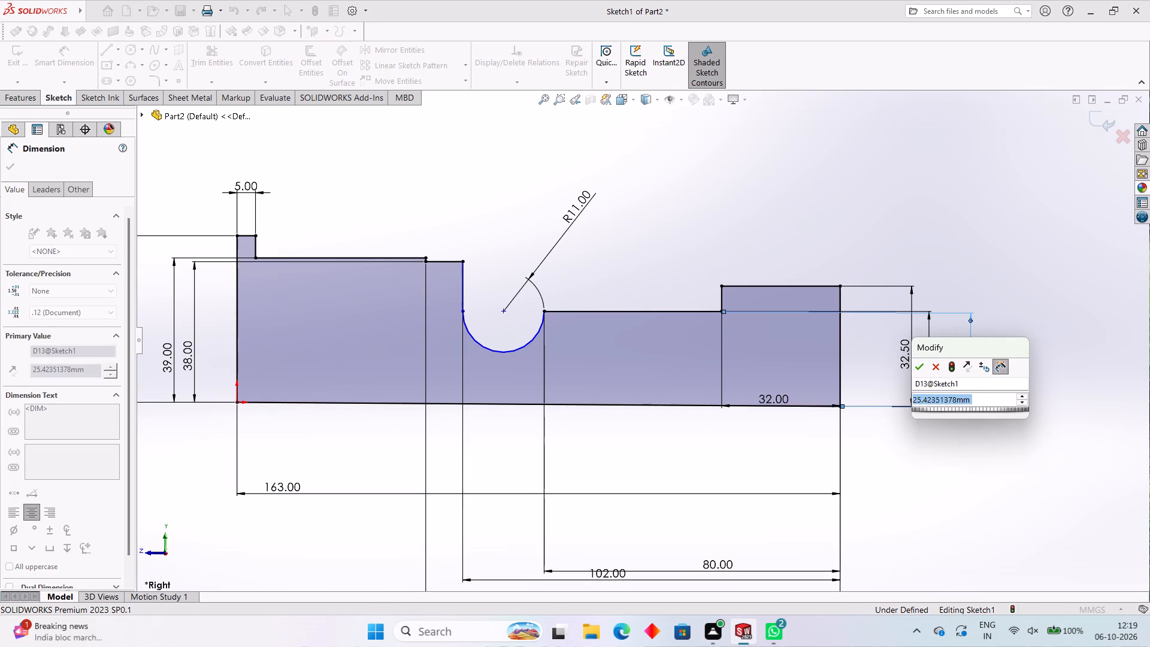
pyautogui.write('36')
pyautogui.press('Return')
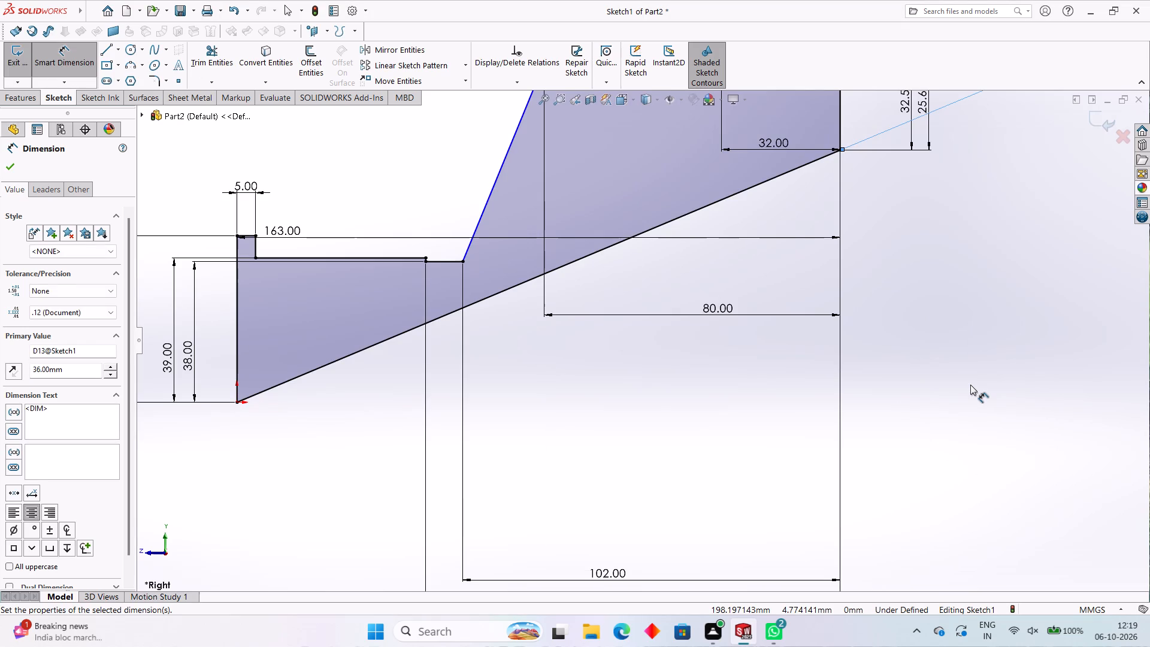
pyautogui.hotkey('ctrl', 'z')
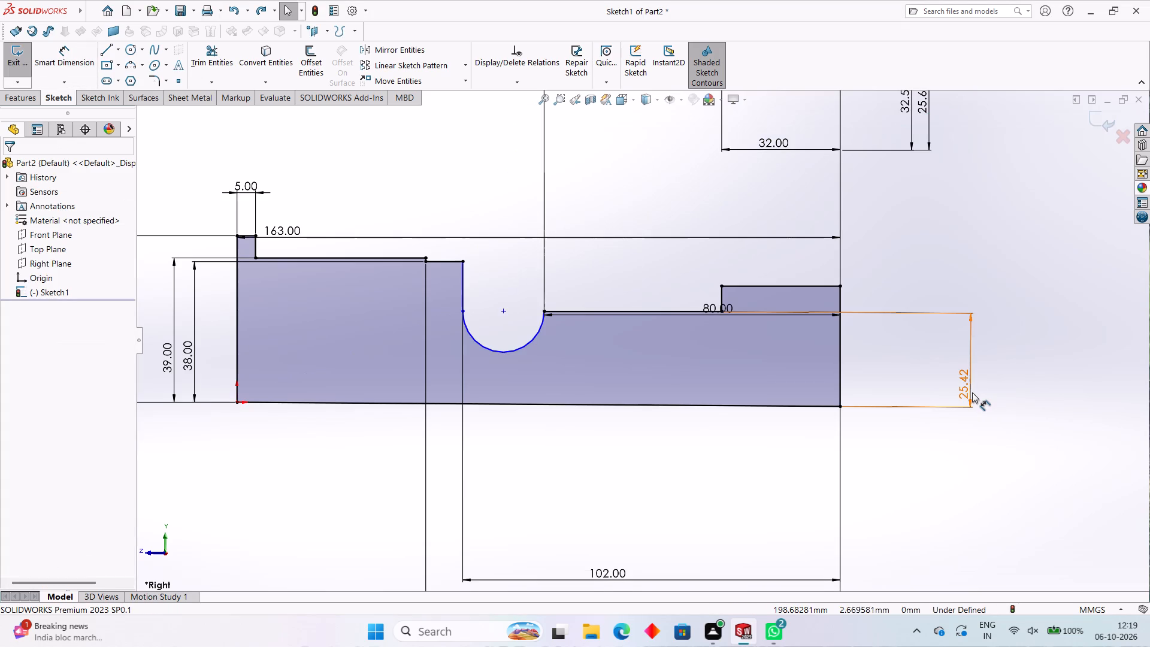
# Delete all the geometry and dimensions of the stepped profile sketch.
pyautogui.scroll(4, 927, 354)
pyautogui.scroll(2, 868, 309)
pyautogui.moveTo(413, 156); pyautogui.dragTo(853, 467)
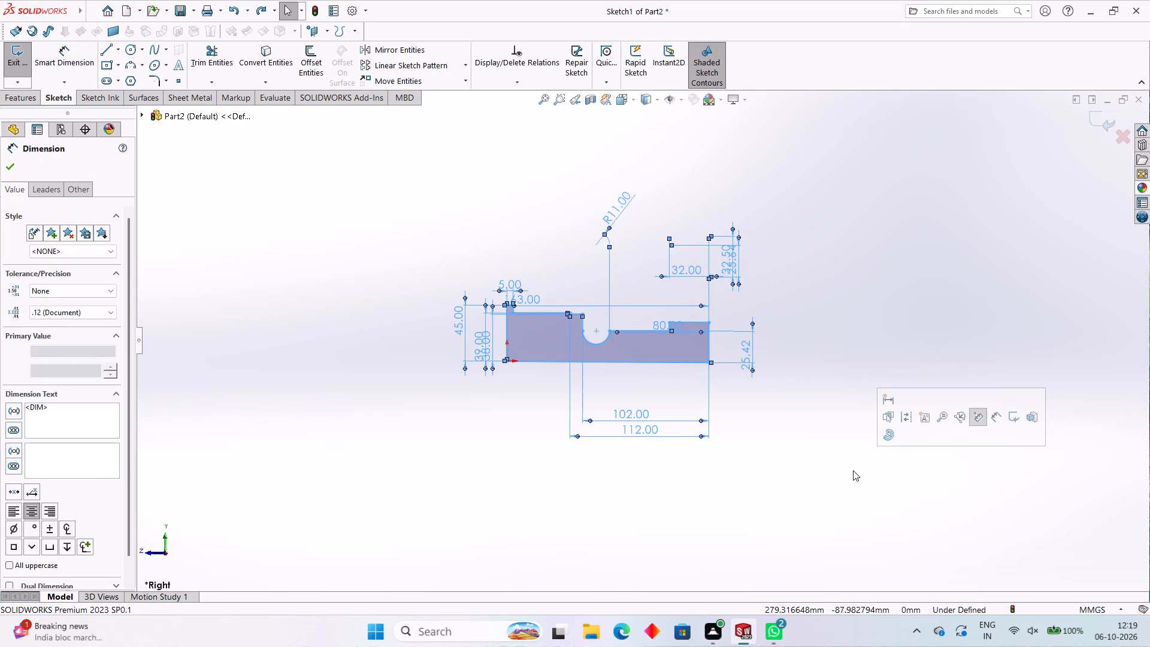
pyautogui.press('Delete')
# Leave the emptied sketch and start a new sketch on the Right Plane.
pyautogui.click(111, 45)
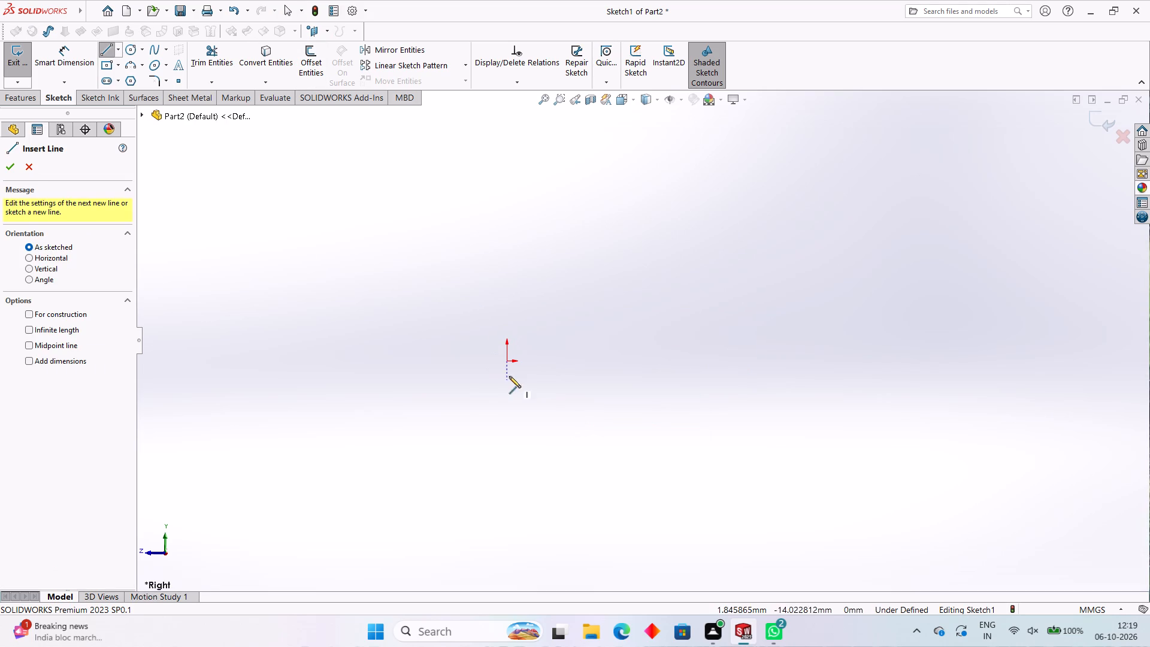
pyautogui.click(25, 168)
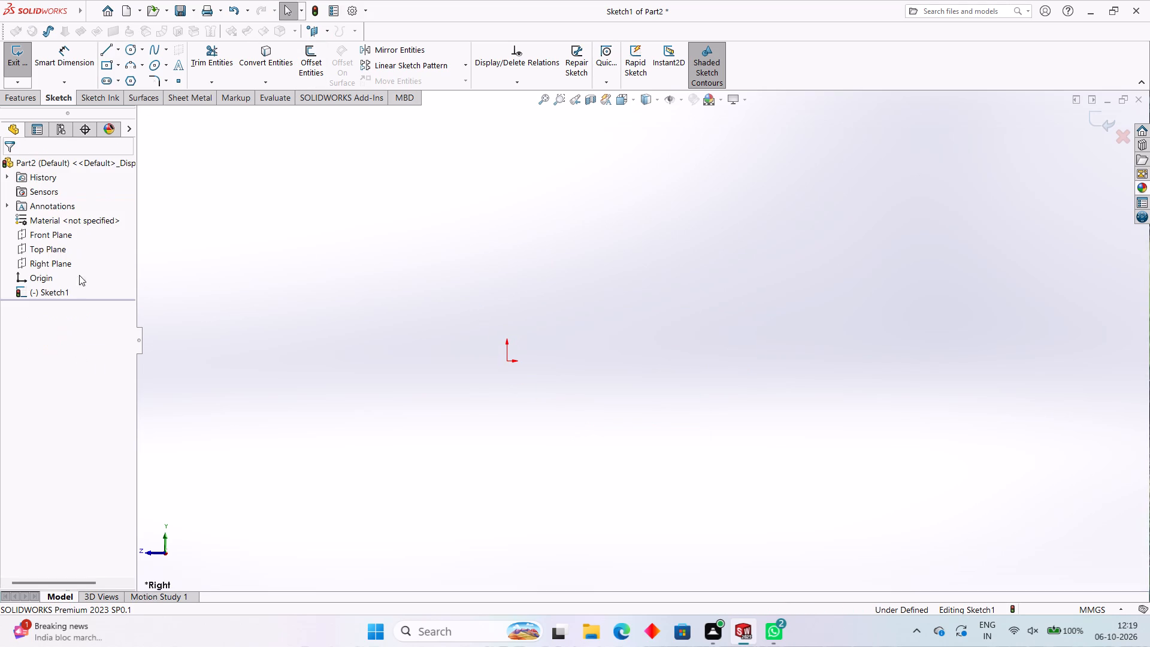
pyautogui.click(60, 259)
pyautogui.click(72, 241)
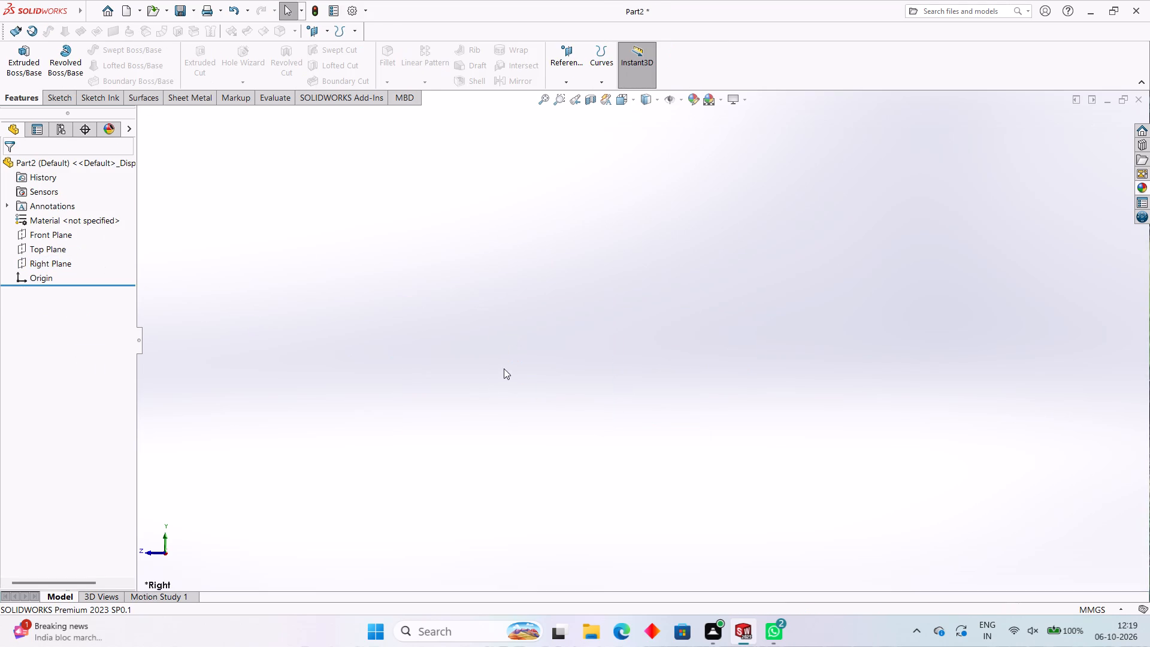
pyautogui.click(56, 95)
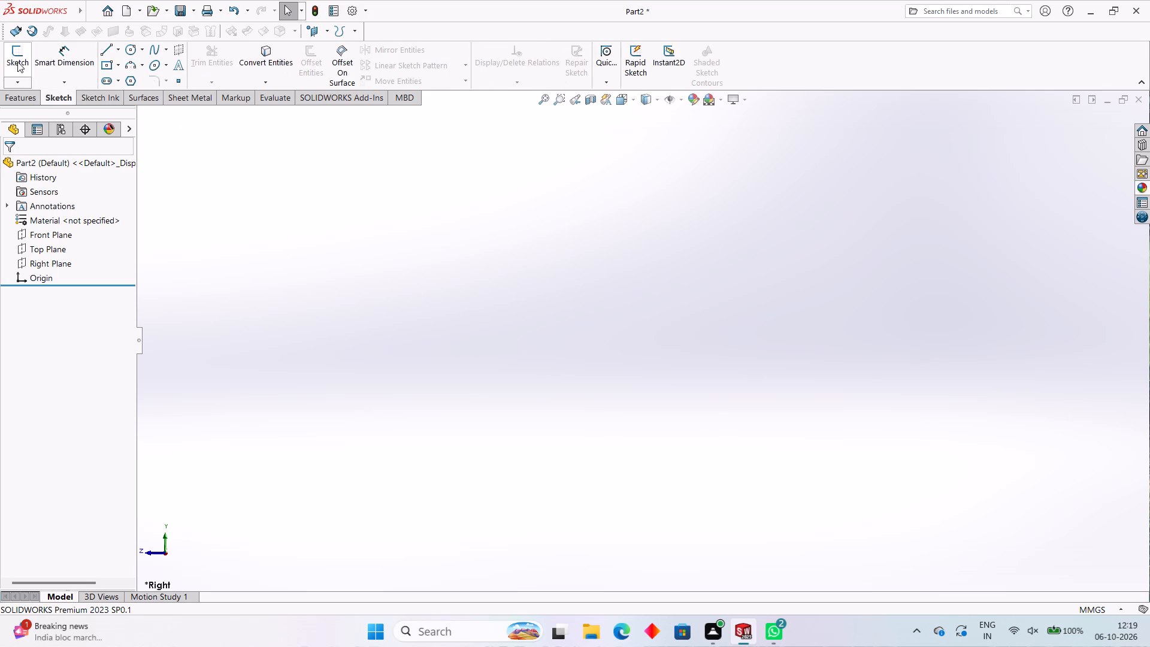
pyautogui.click(17, 62)
pyautogui.click(402, 319)
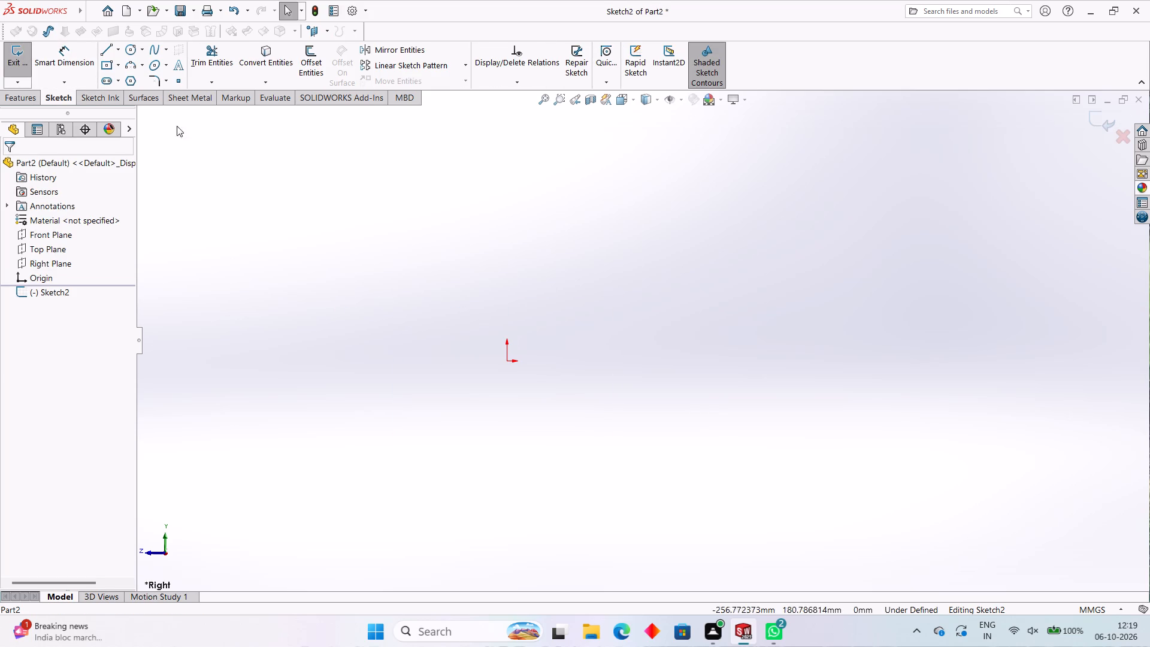
# Sketch the outline from the origin: a vertical edge about 76 mm high, a narrow collar, a horizontal run about 63 mm long, and another short step.
pyautogui.click(101, 50)
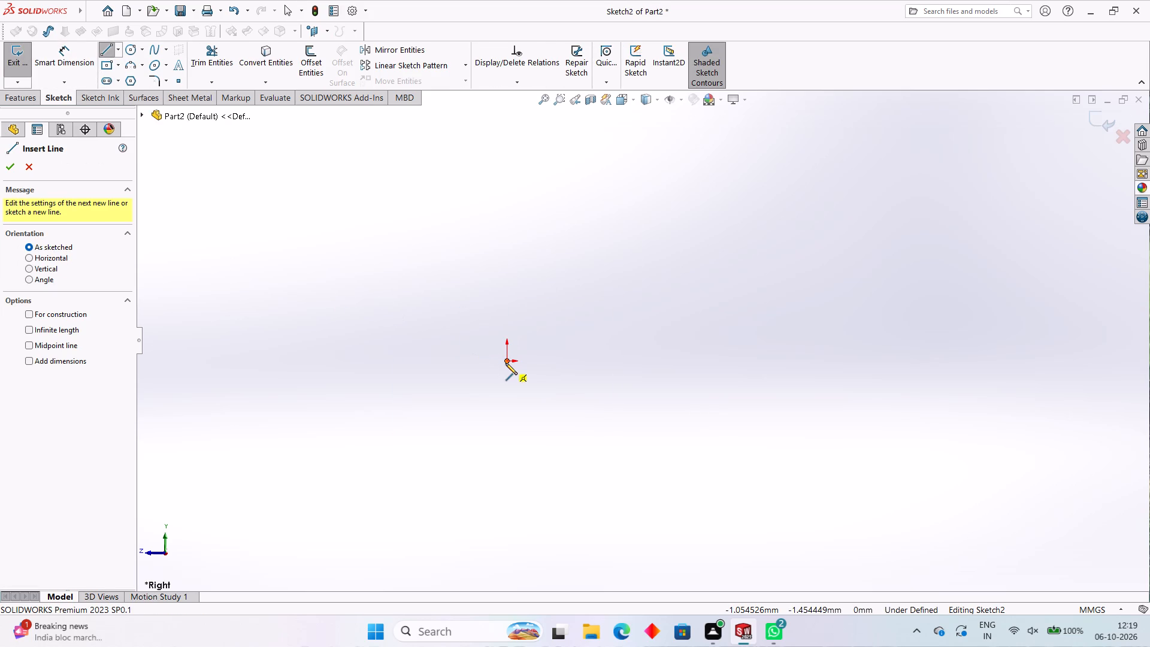
pyautogui.click(506, 363)
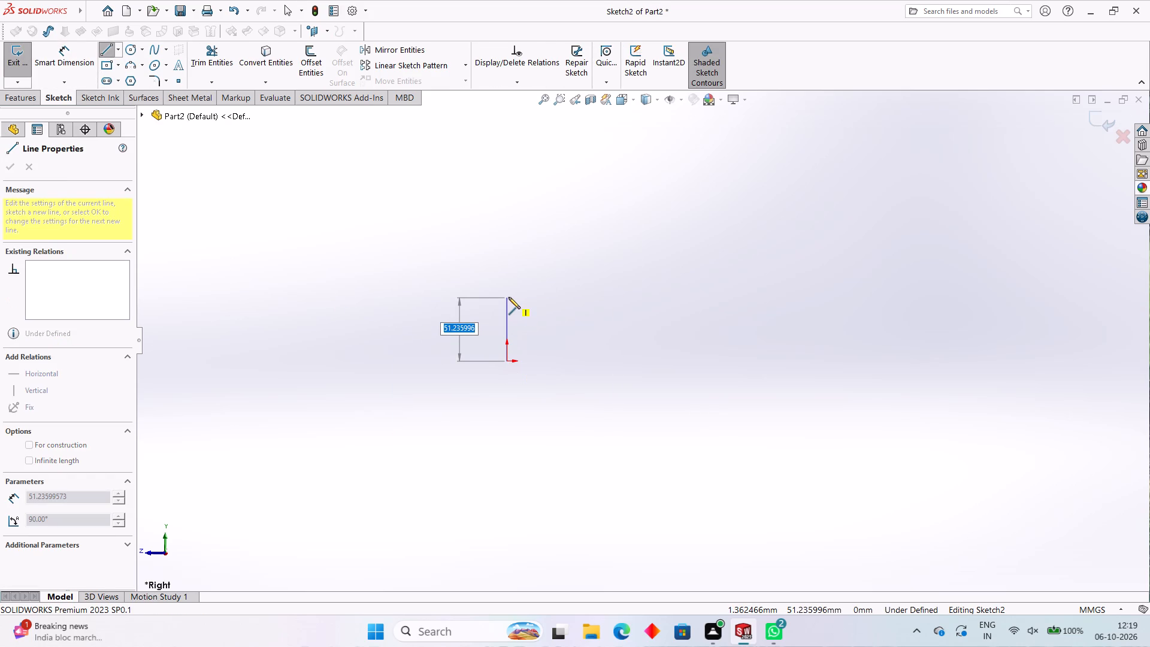
pyautogui.click(510, 268)
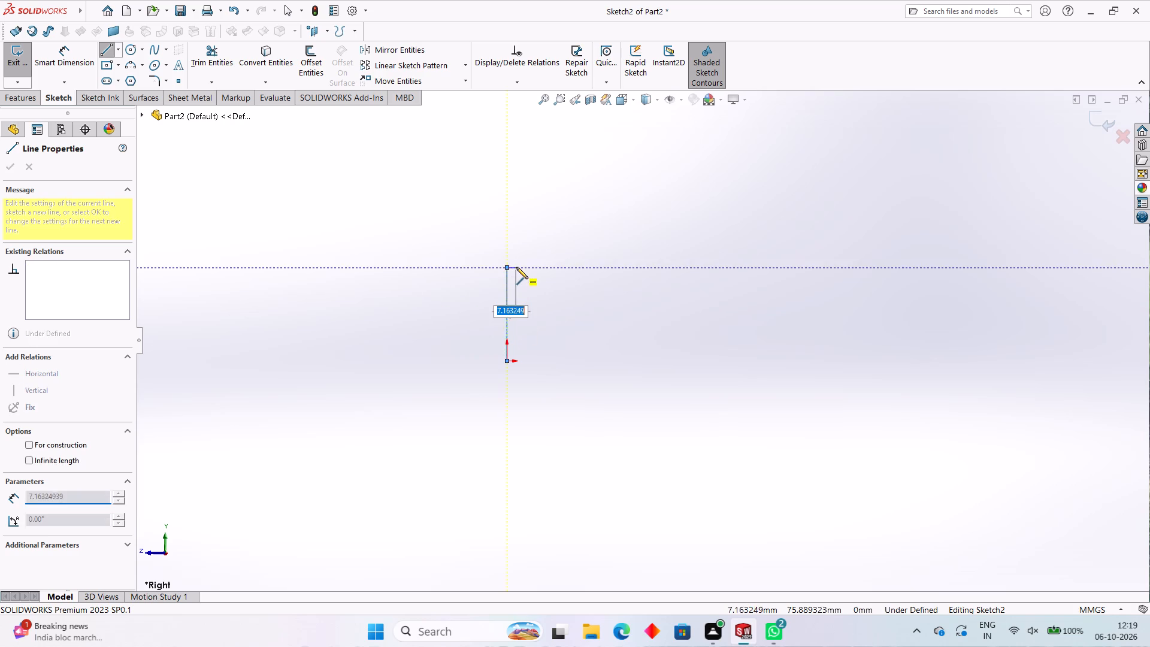
pyautogui.click(516, 267)
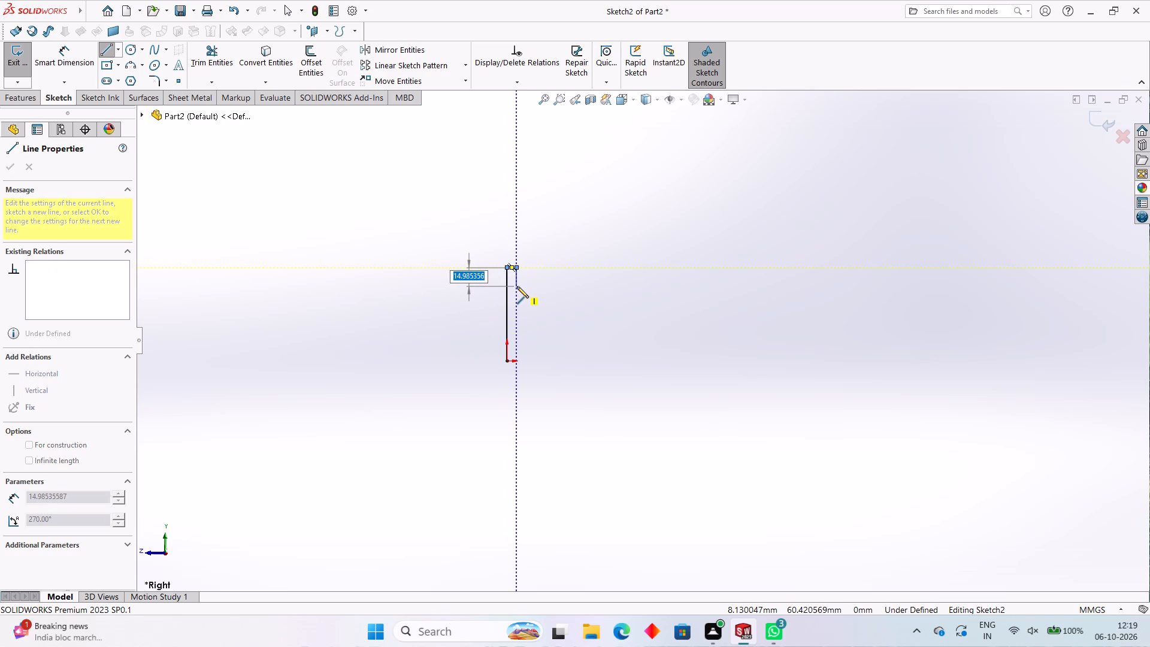
pyautogui.click(516, 282)
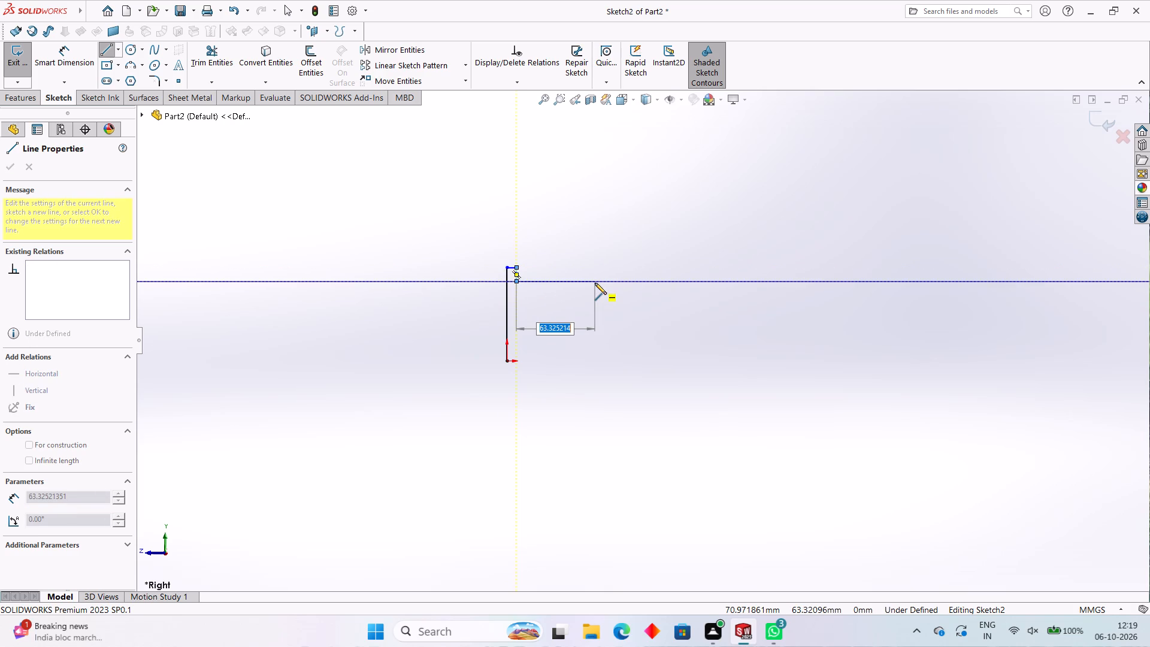
pyautogui.click(595, 283)
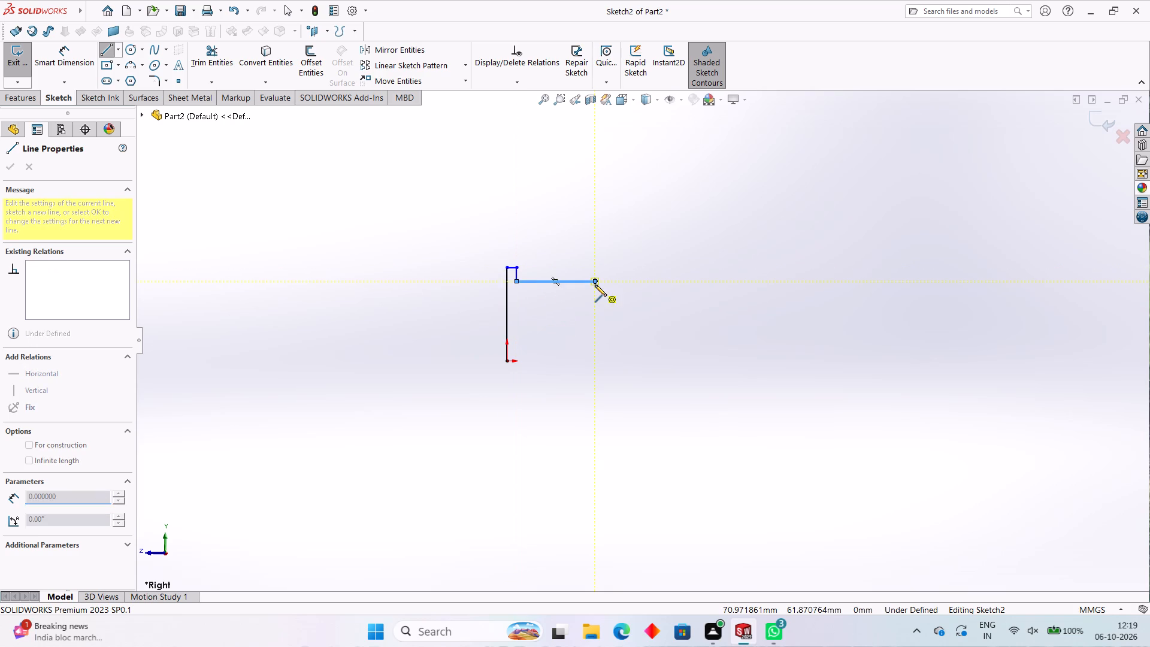
pyautogui.click(595, 288)
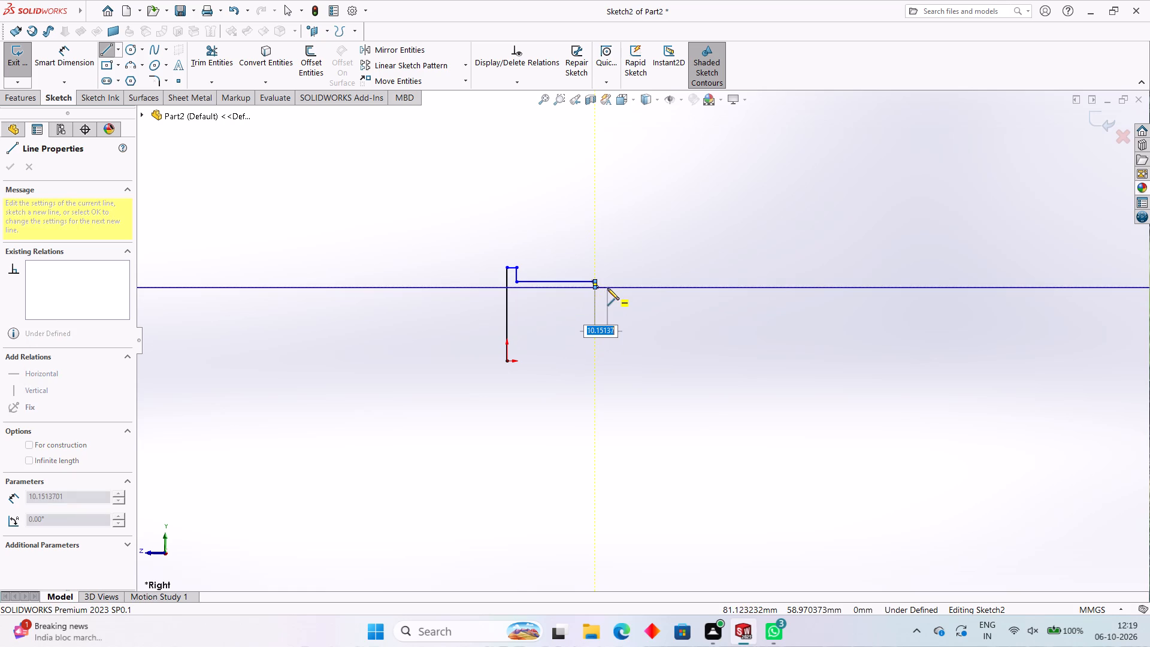
pyautogui.doubleClick(609, 288)
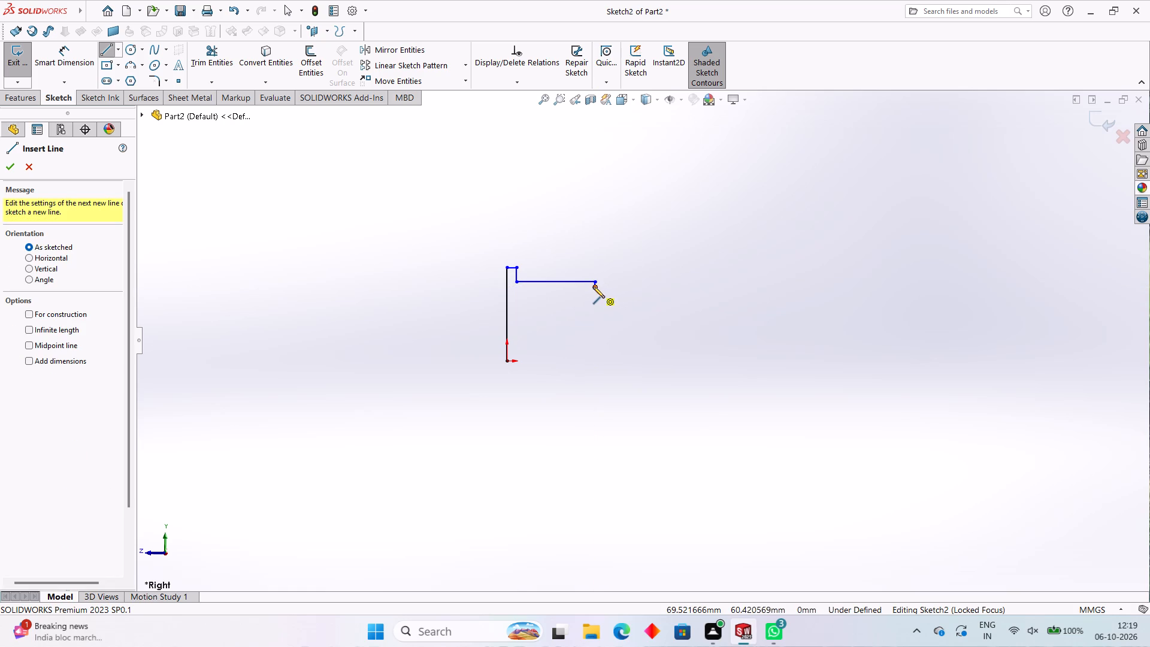
pyautogui.click(593, 286)
pyautogui.click(612, 288)
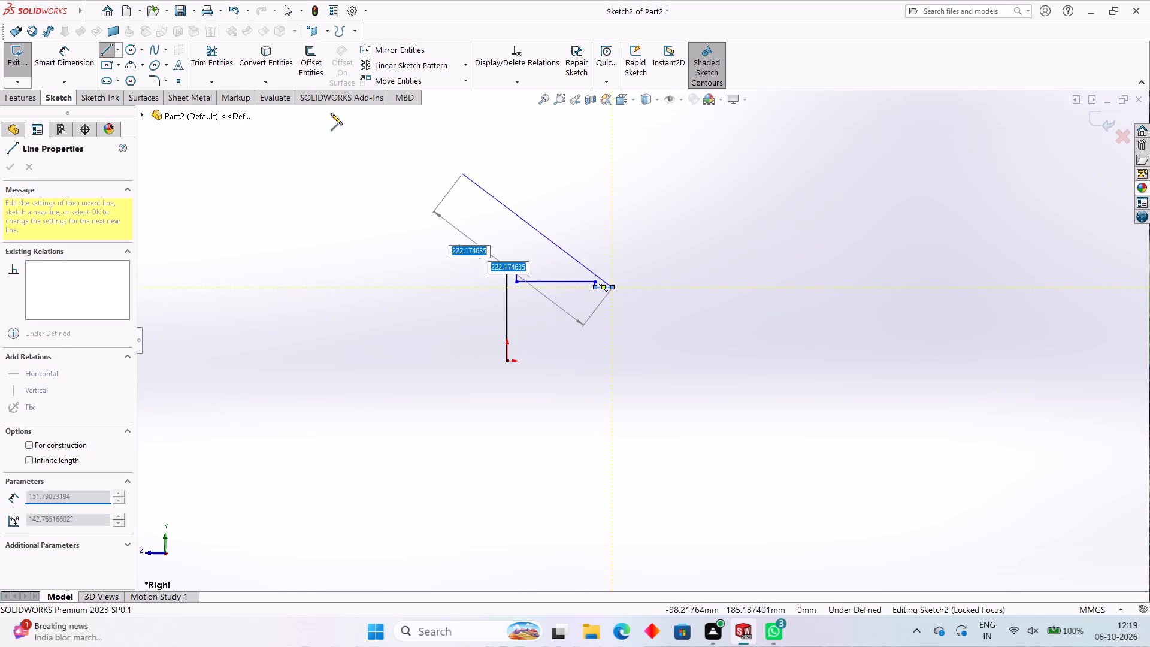
# Add a downward-bulging semicircular three-point arc of about 15.5 mm radius, starting at the end of the short step.
pyautogui.click(132, 66)
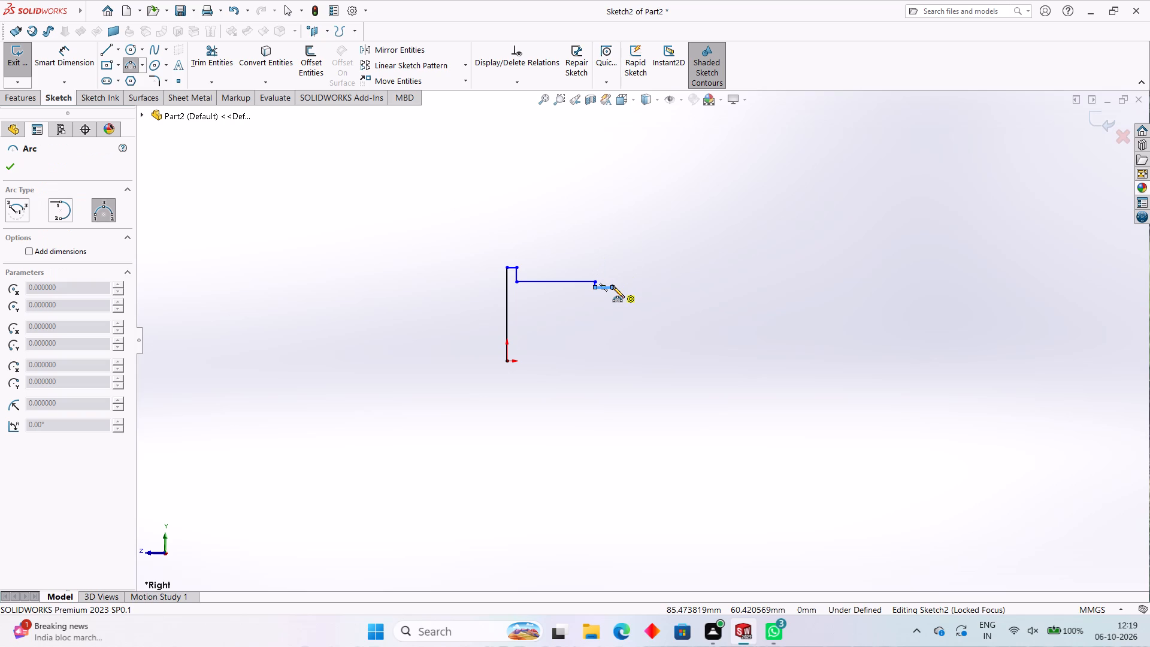
pyautogui.click(612, 286)
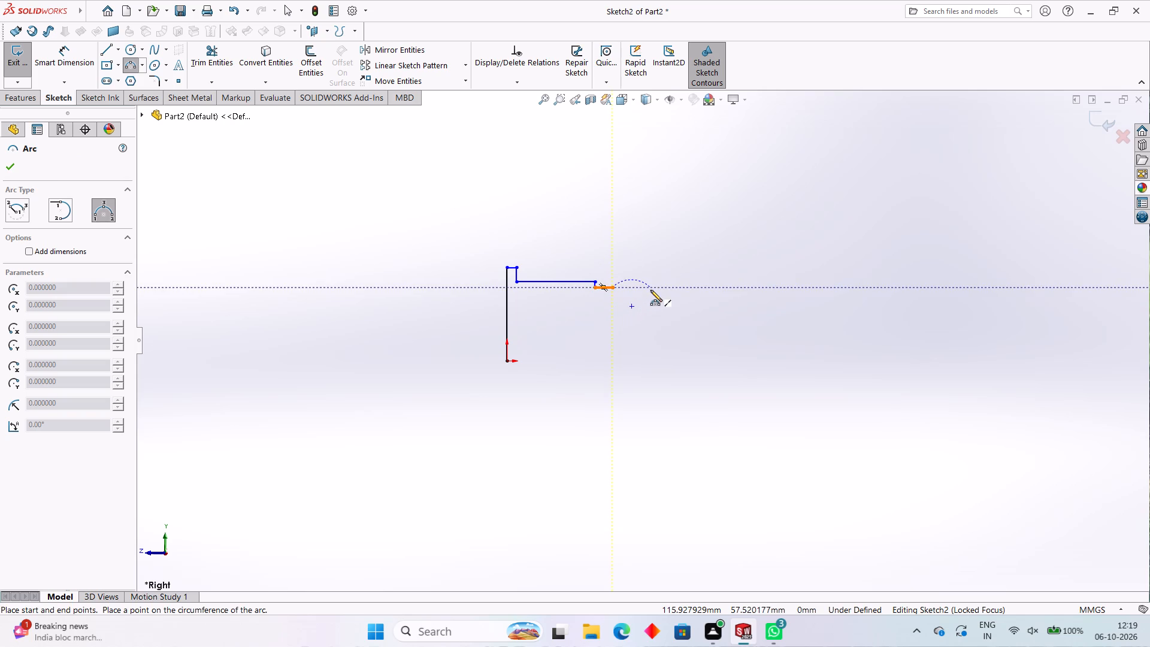
pyautogui.click(650, 290)
pyautogui.click(646, 300)
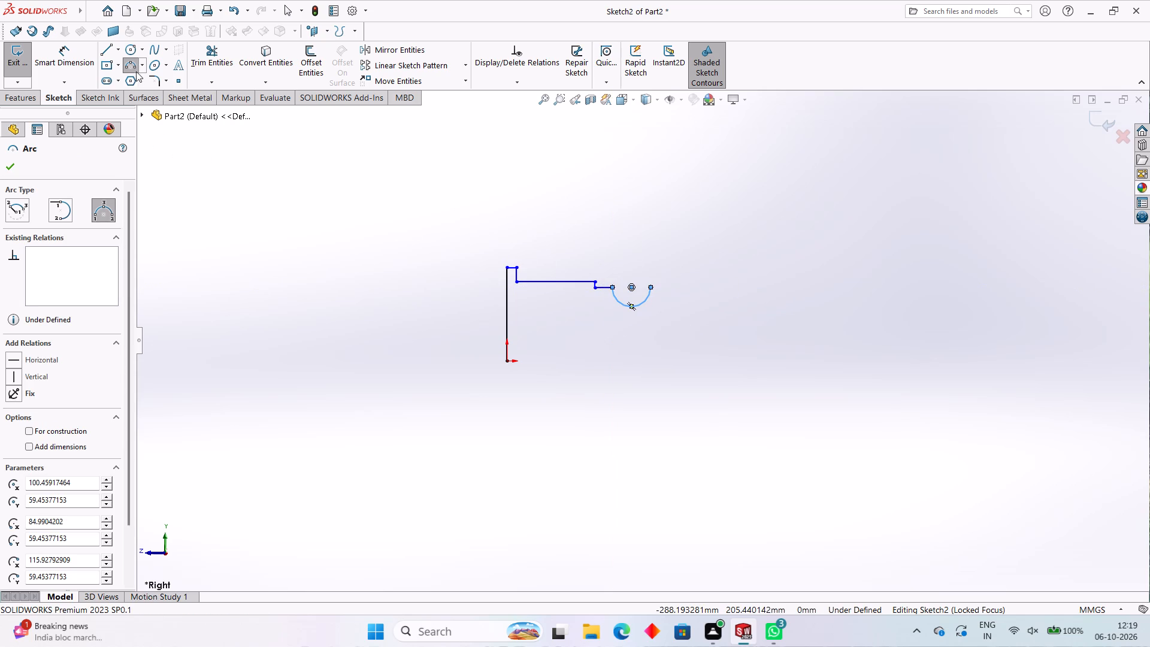
# Close the profile from the arc with a line about 73 mm long, a lower step about 41 mm long, an end edge, and a base line to the origin.
pyautogui.click(114, 51)
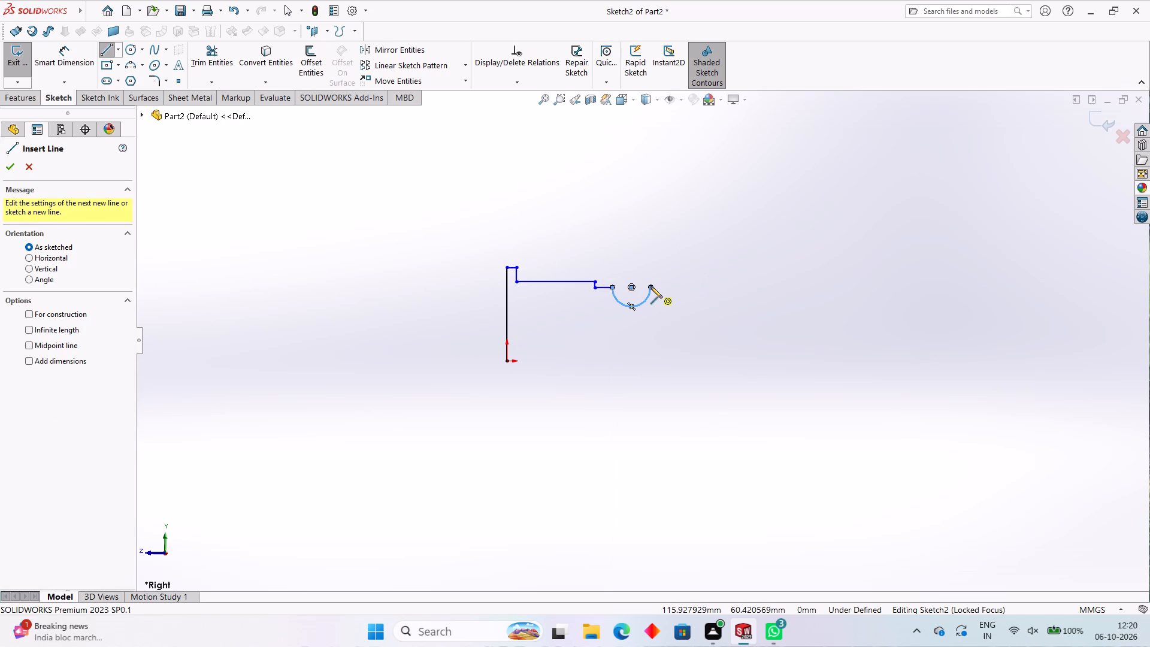
pyautogui.click(650, 286)
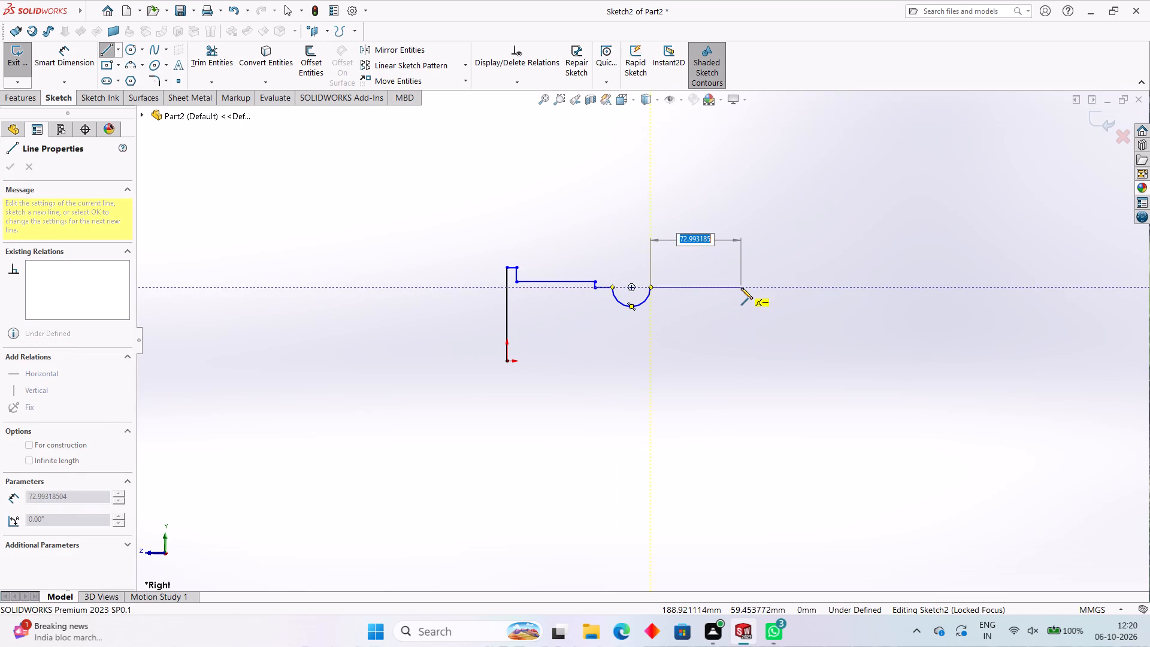
pyautogui.click(741, 288)
pyautogui.click(741, 294)
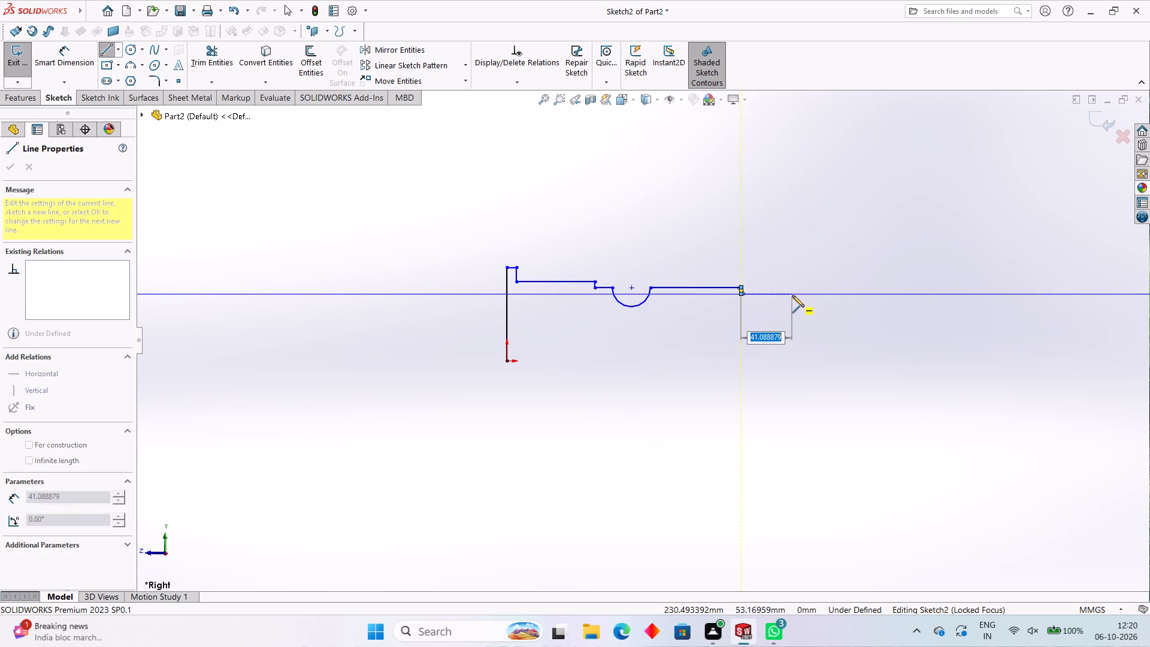
pyautogui.click(792, 295)
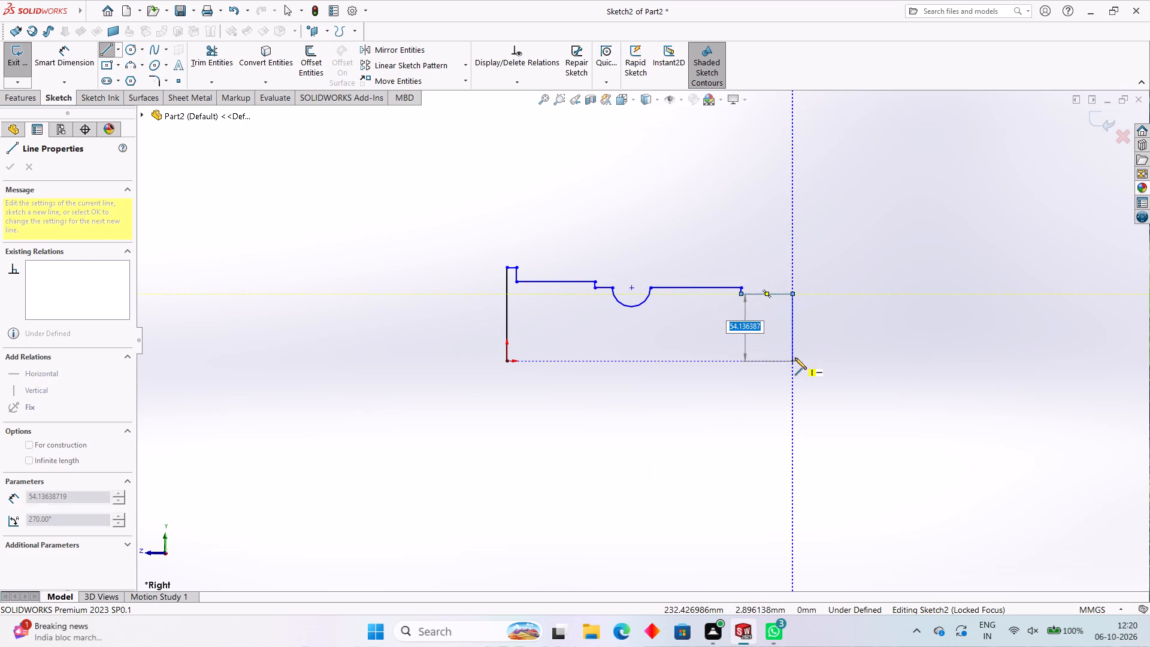
pyautogui.click(795, 358)
pyautogui.click(506, 359)
pyautogui.moveTo(506, 359); pyautogui.dragTo(511, 359, button='right')
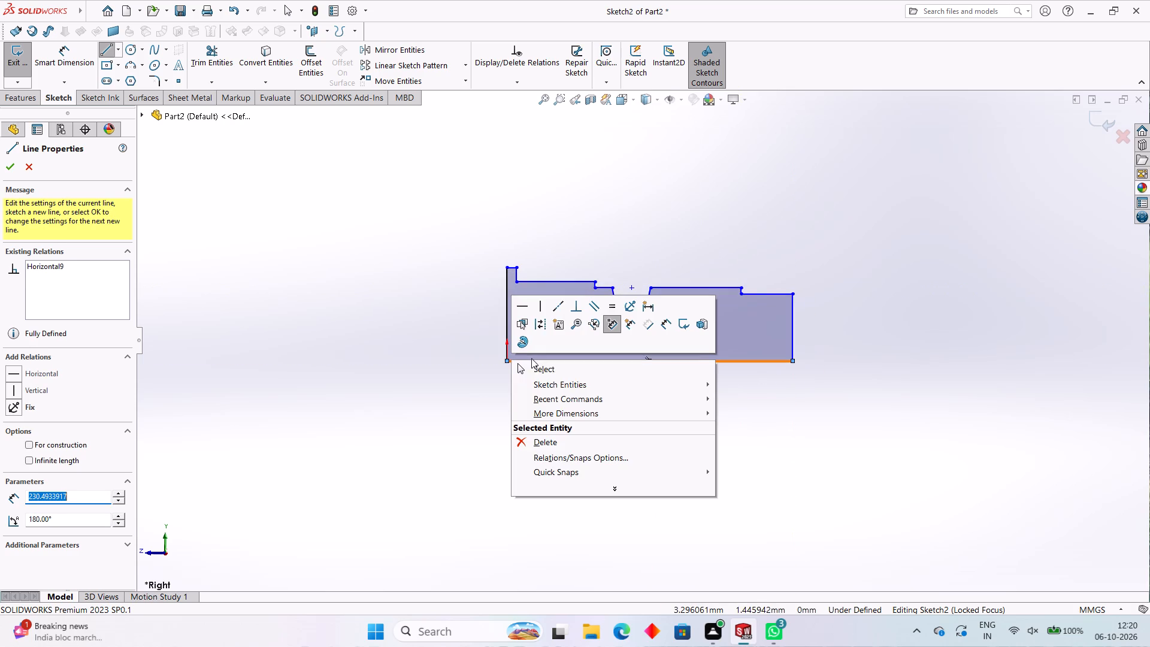
# Dimension the profile's base line with Smart Dimension and set its length to 163 mm.
pyautogui.click(540, 365)
pyautogui.click(54, 57)
pyautogui.scroll(2, 621, 324)
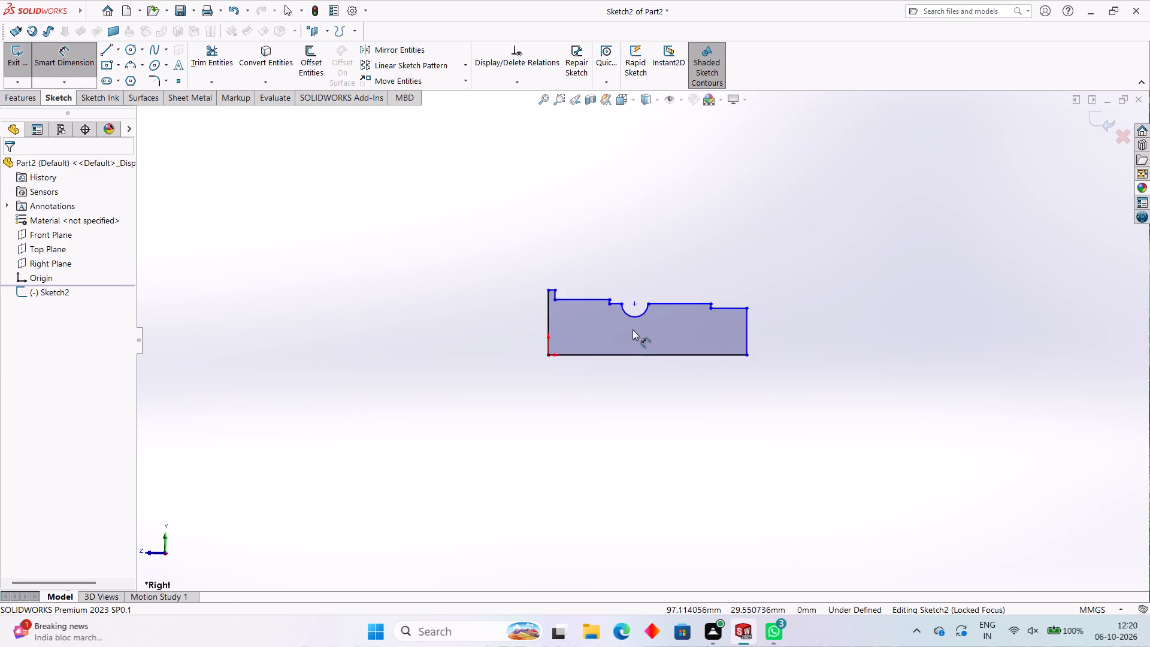
pyautogui.scroll(-5, 635, 331)
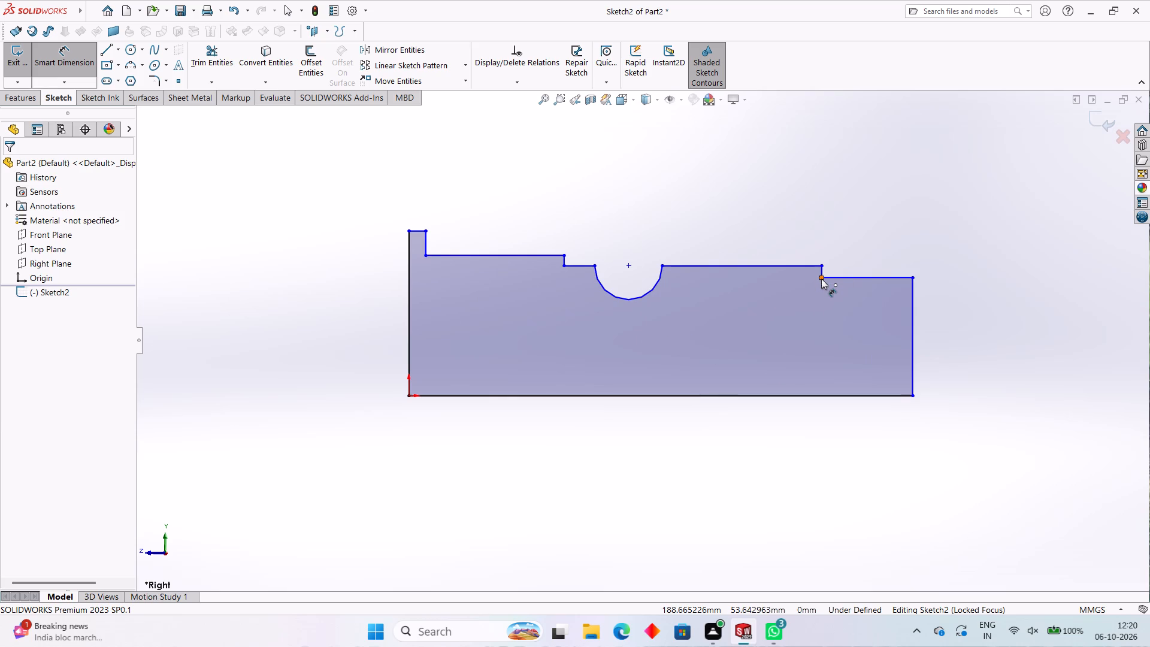
pyautogui.click(720, 395)
pyautogui.click(715, 424)
pyautogui.write('163')
pyautogui.press('Return')
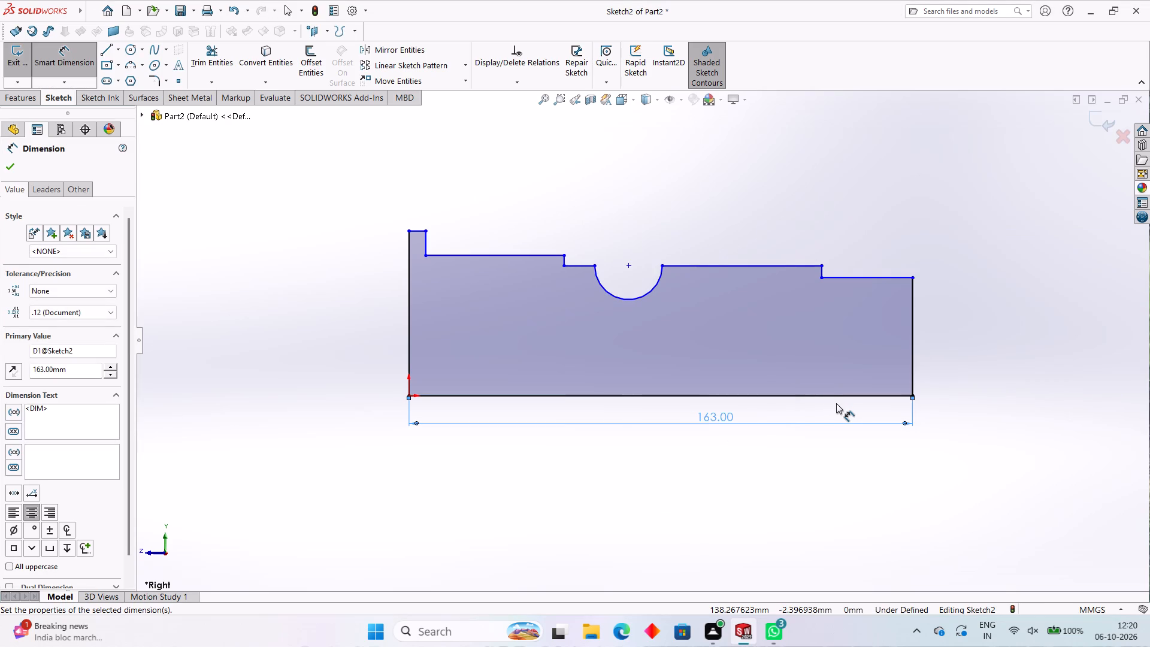
# Dimension the lower step from its inner corner to the end edge at 32 mm.
pyautogui.click(821, 277)
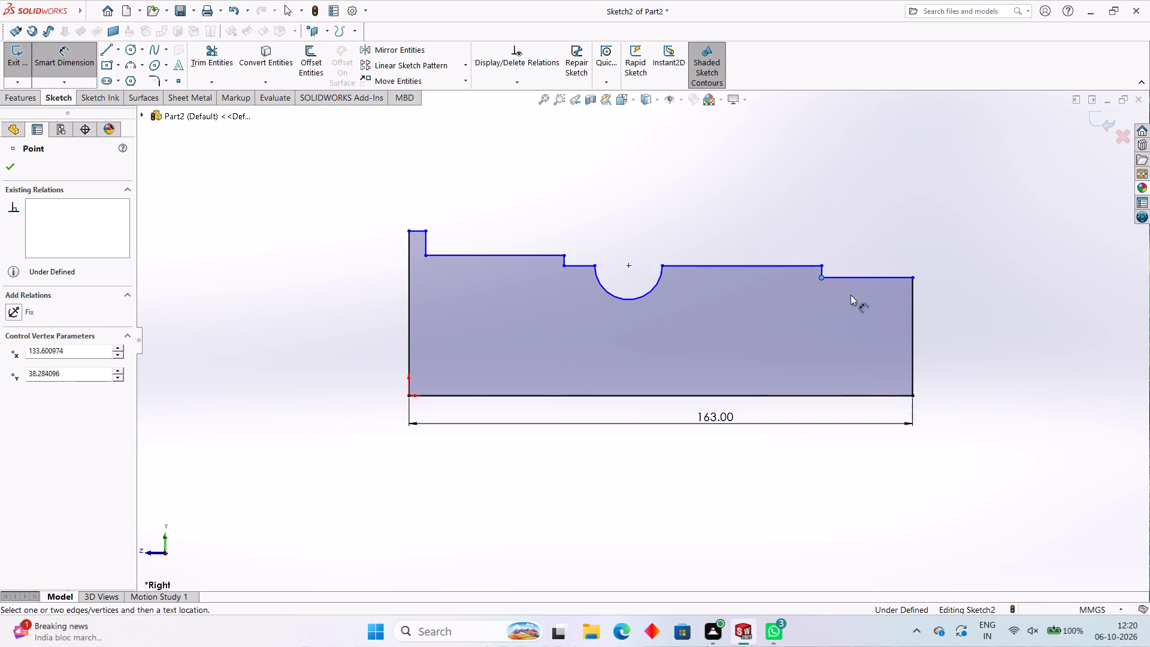
pyautogui.click(912, 277)
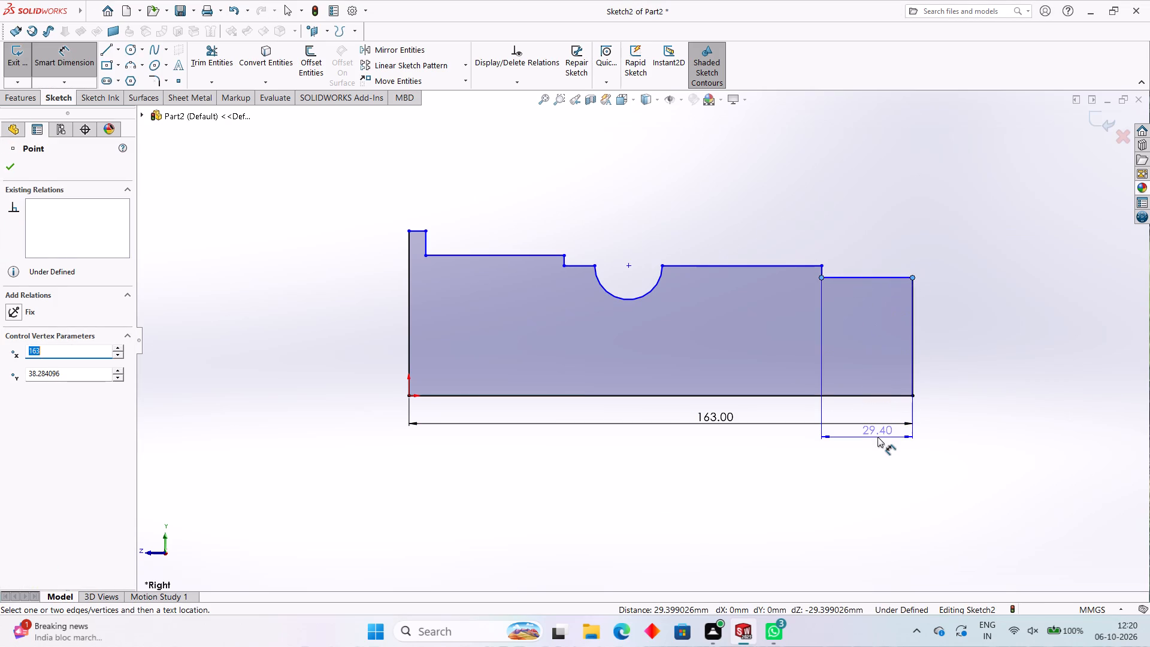
pyautogui.click(877, 437)
pyautogui.write('32')
pyautogui.press('Return')
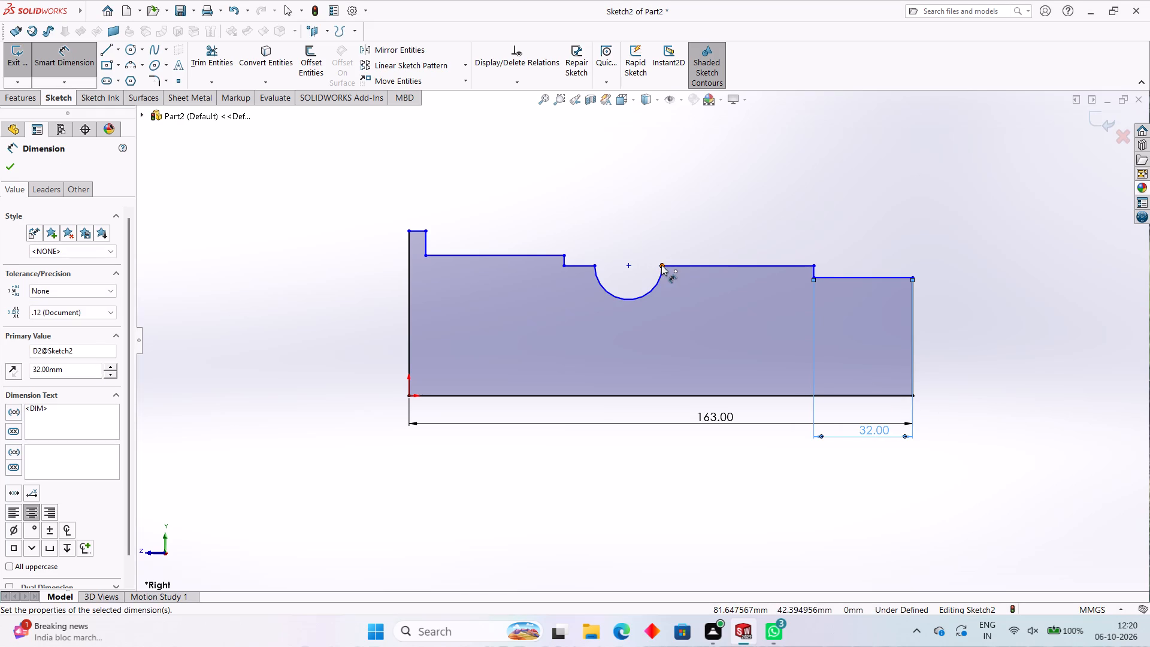
# Dimension the horizontal distance from the arc's nearer endpoint to the end edge at 80 mm.
pyautogui.click(661, 265)
pyautogui.click(912, 276)
pyautogui.click(795, 453)
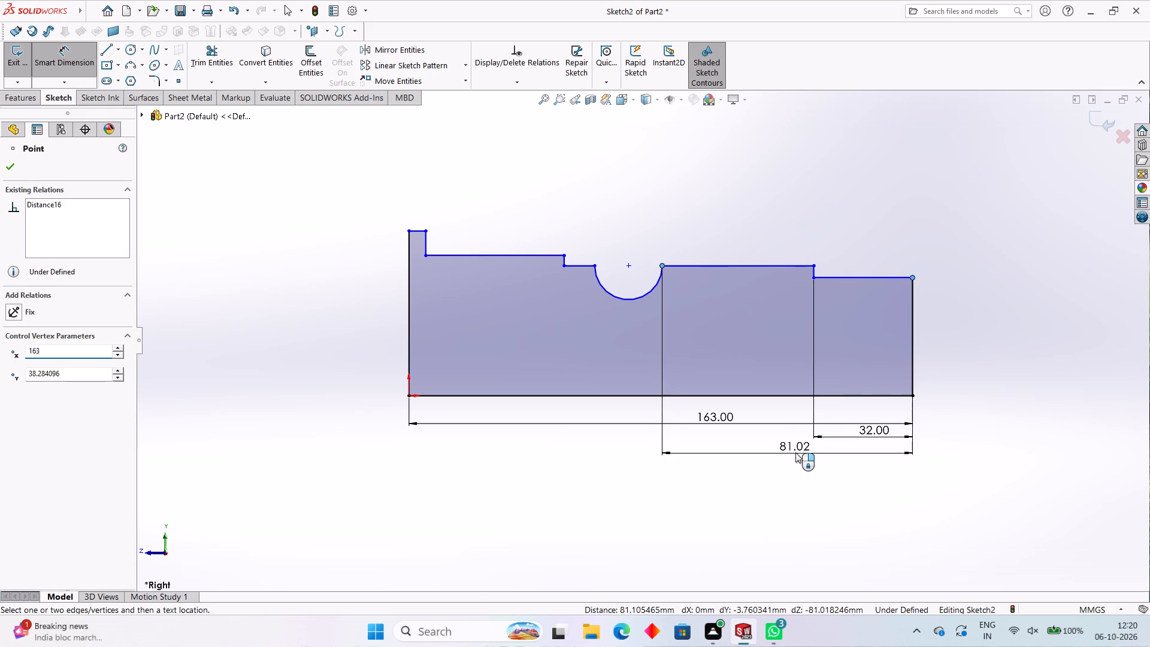
pyautogui.write('80')
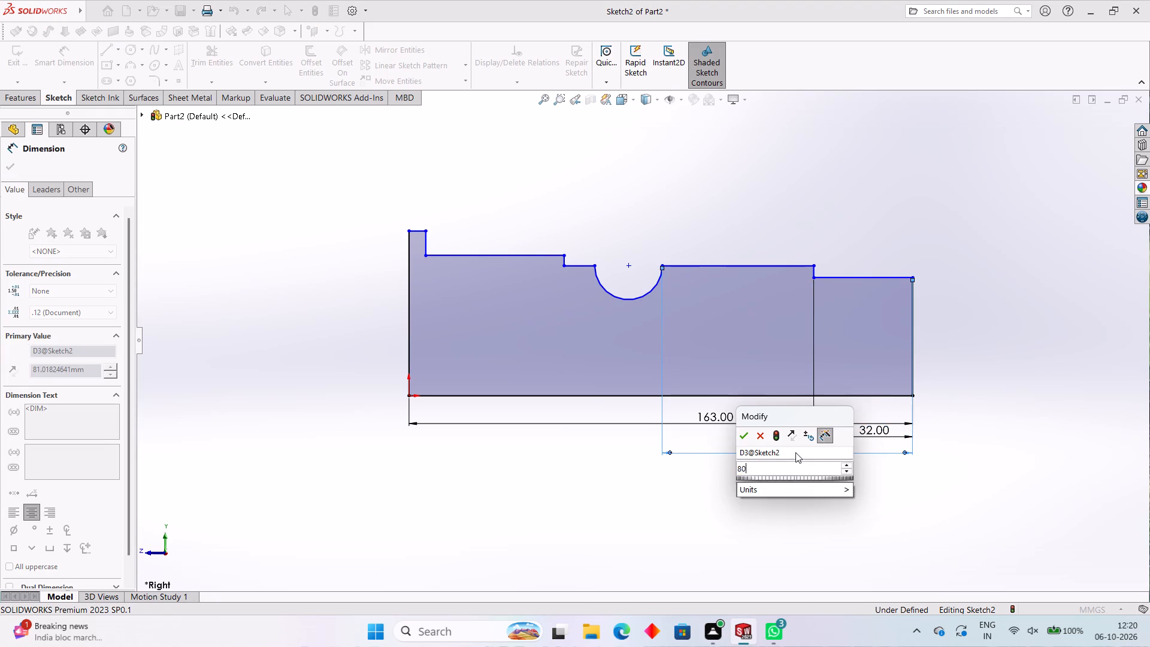
pyautogui.press('Return')
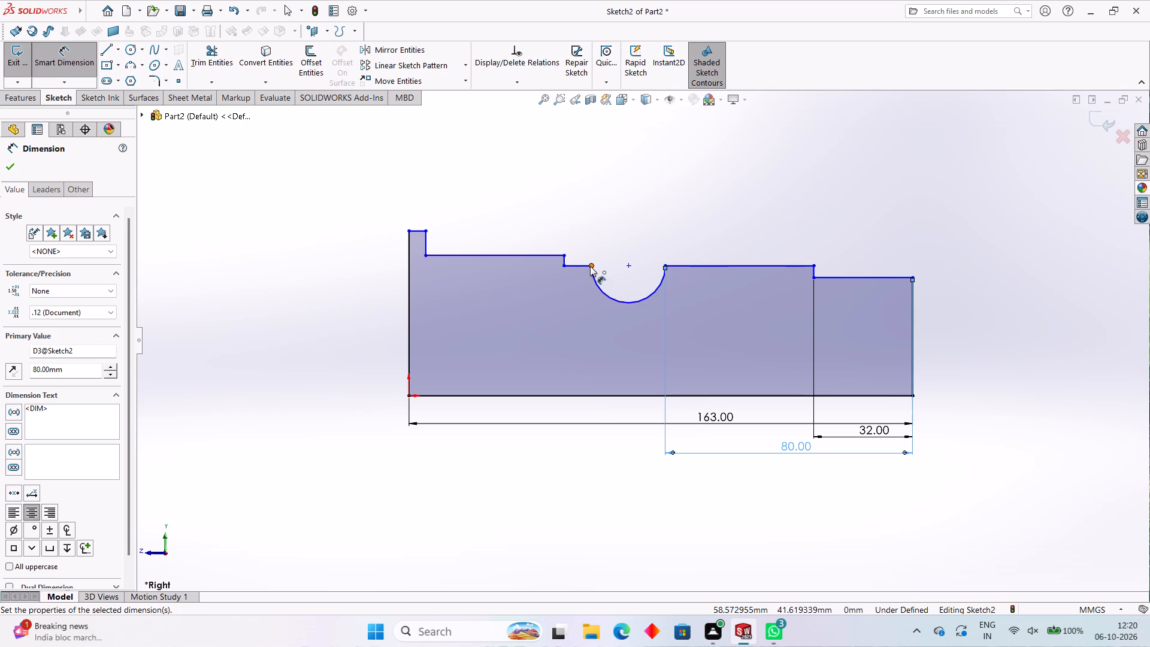
# Dimension the horizontal distance from the arc's farther endpoint to the end edge at 102 mm.
pyautogui.click(590, 266)
pyautogui.click(914, 278)
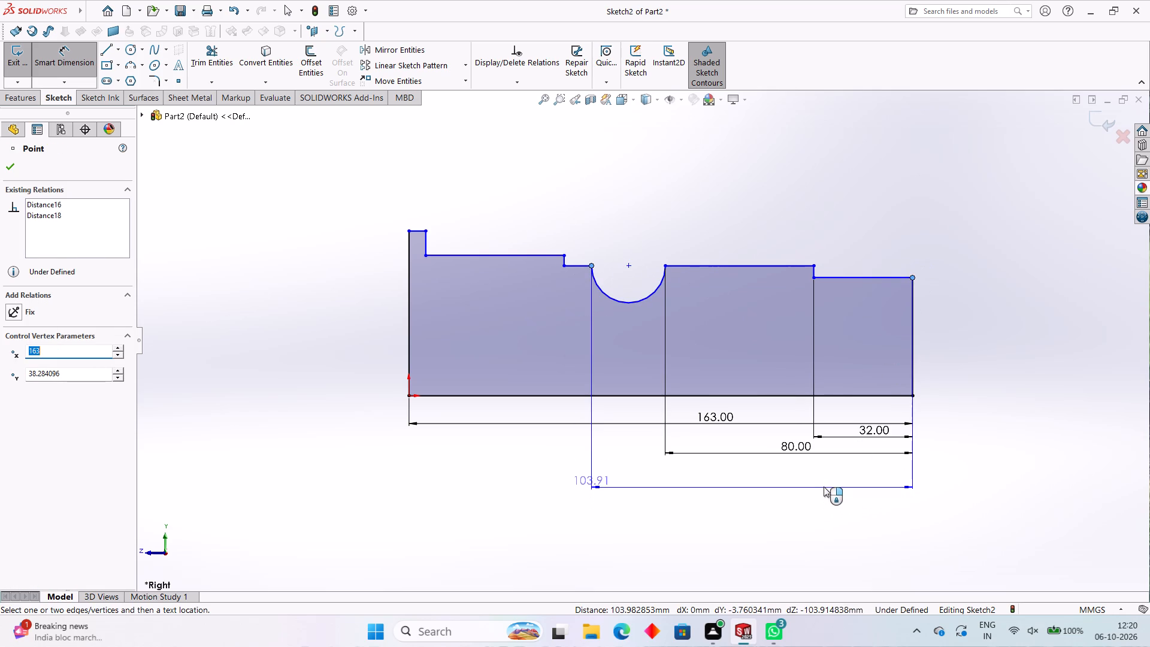
pyautogui.click(831, 476)
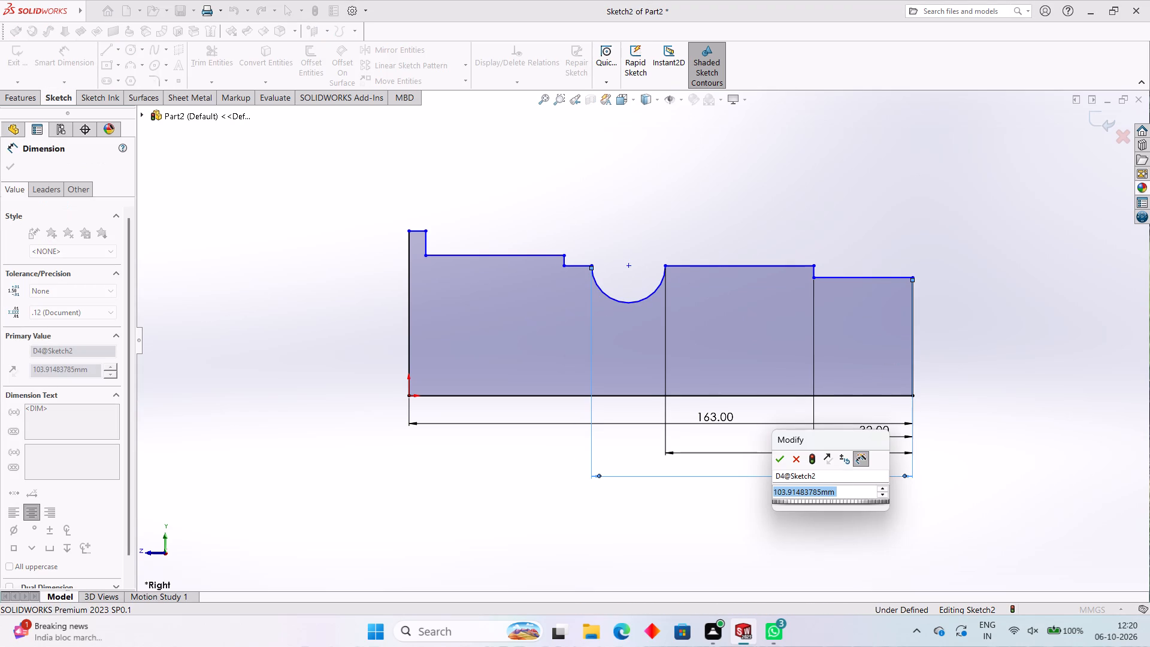
pyautogui.write('102')
pyautogui.press('Return')
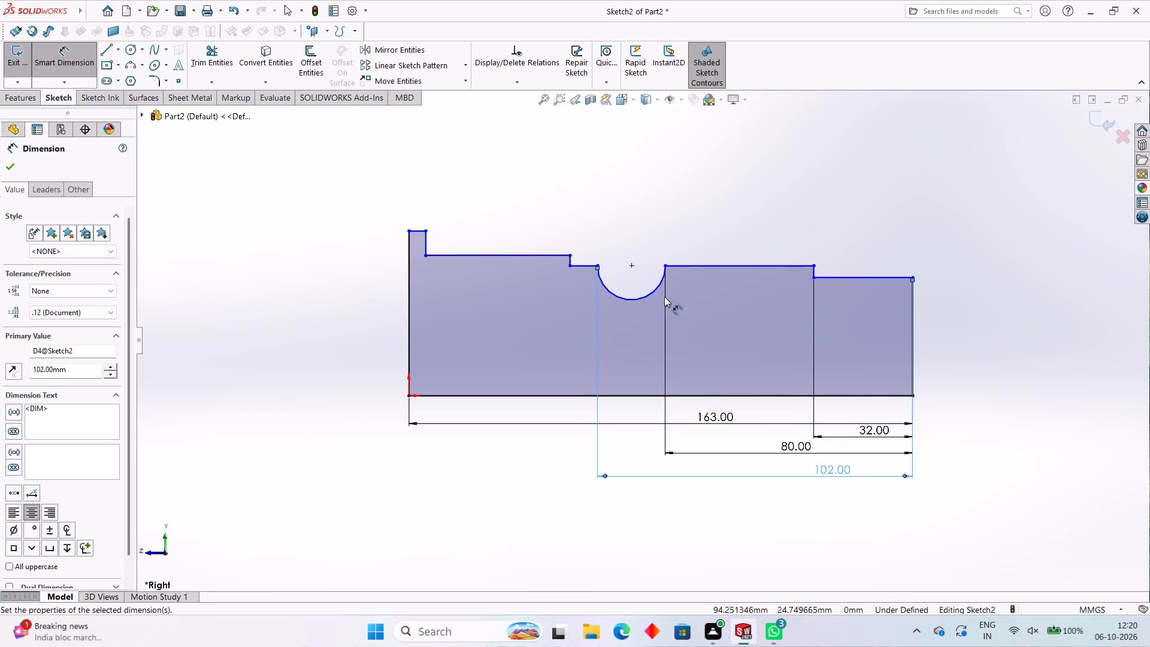
# Dimension the horizontal distance from the short step's inner corner beside the arc to the end edge at 112 mm.
pyautogui.click(571, 266)
pyautogui.click(915, 274)
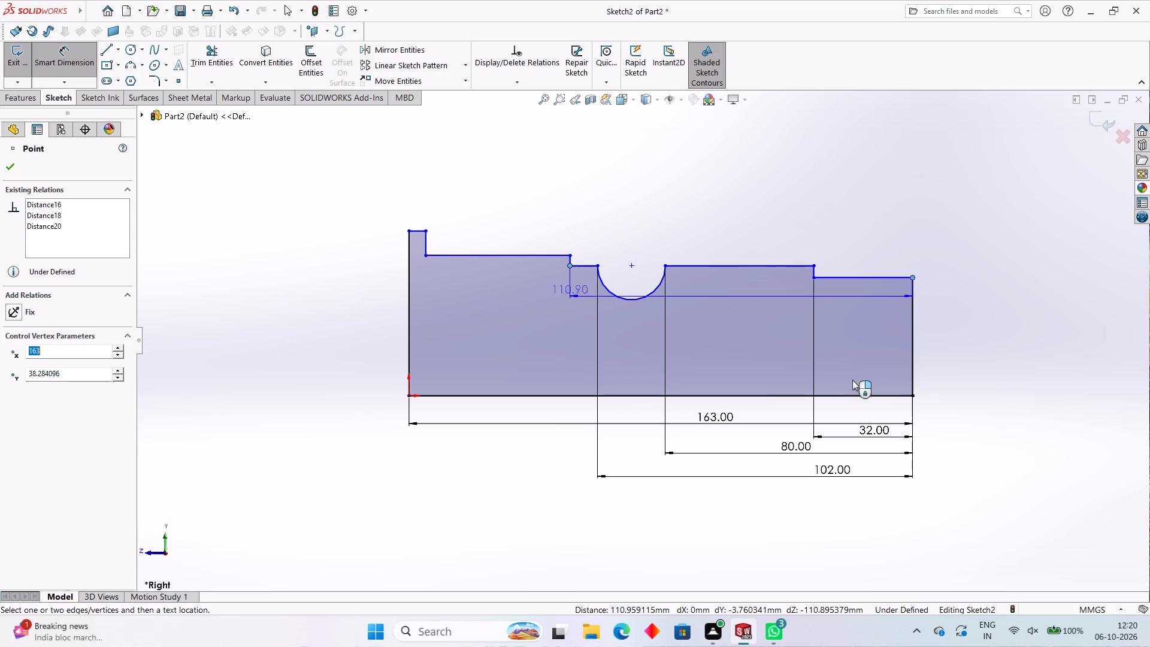
pyautogui.click(802, 492)
pyautogui.write('112')
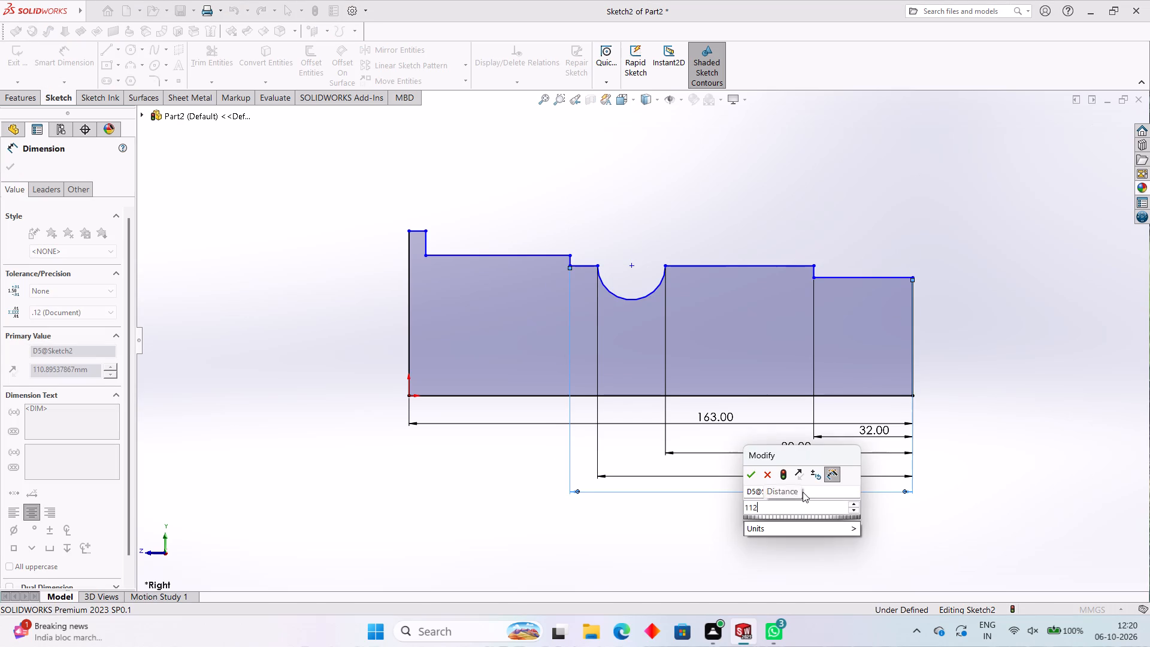
pyautogui.press('Return')
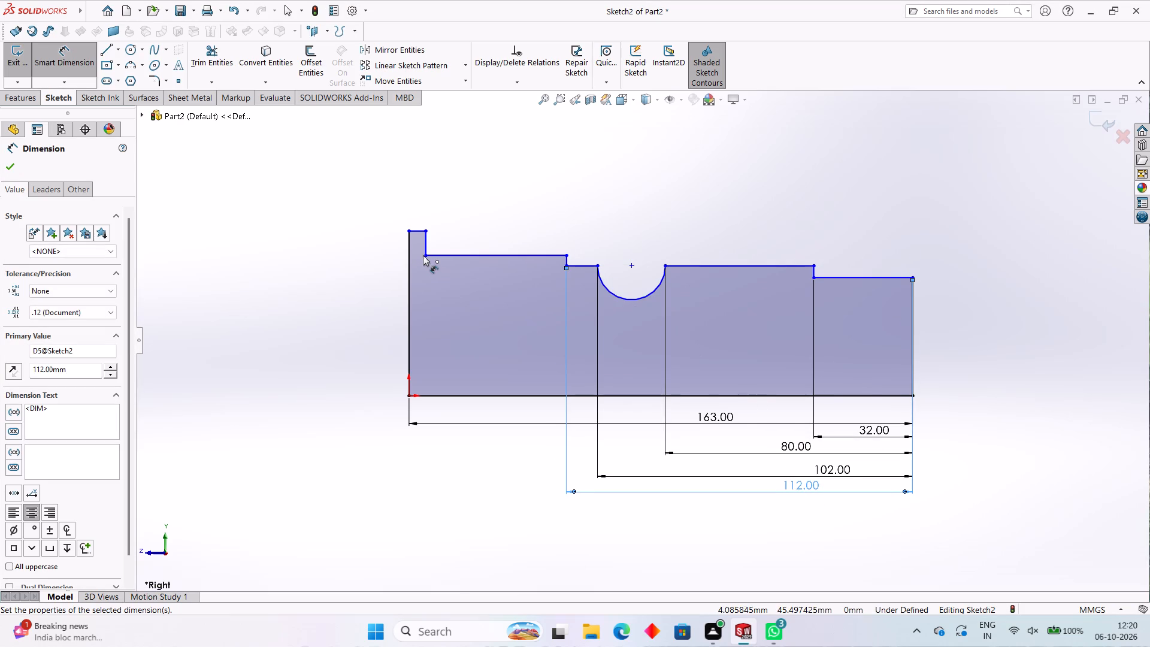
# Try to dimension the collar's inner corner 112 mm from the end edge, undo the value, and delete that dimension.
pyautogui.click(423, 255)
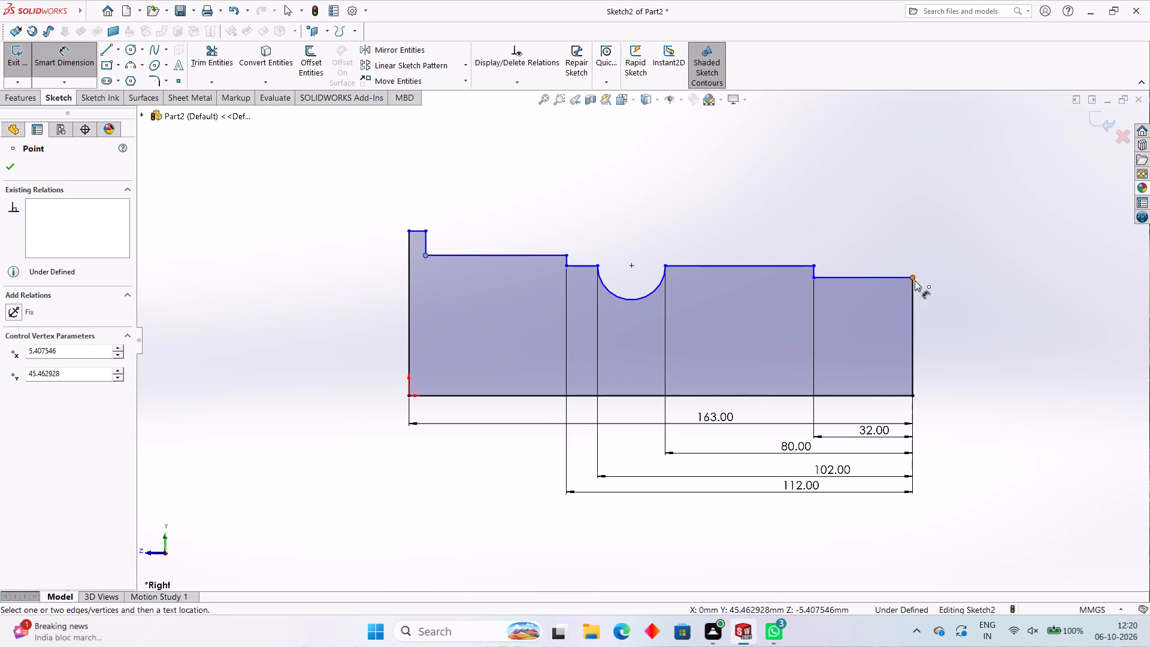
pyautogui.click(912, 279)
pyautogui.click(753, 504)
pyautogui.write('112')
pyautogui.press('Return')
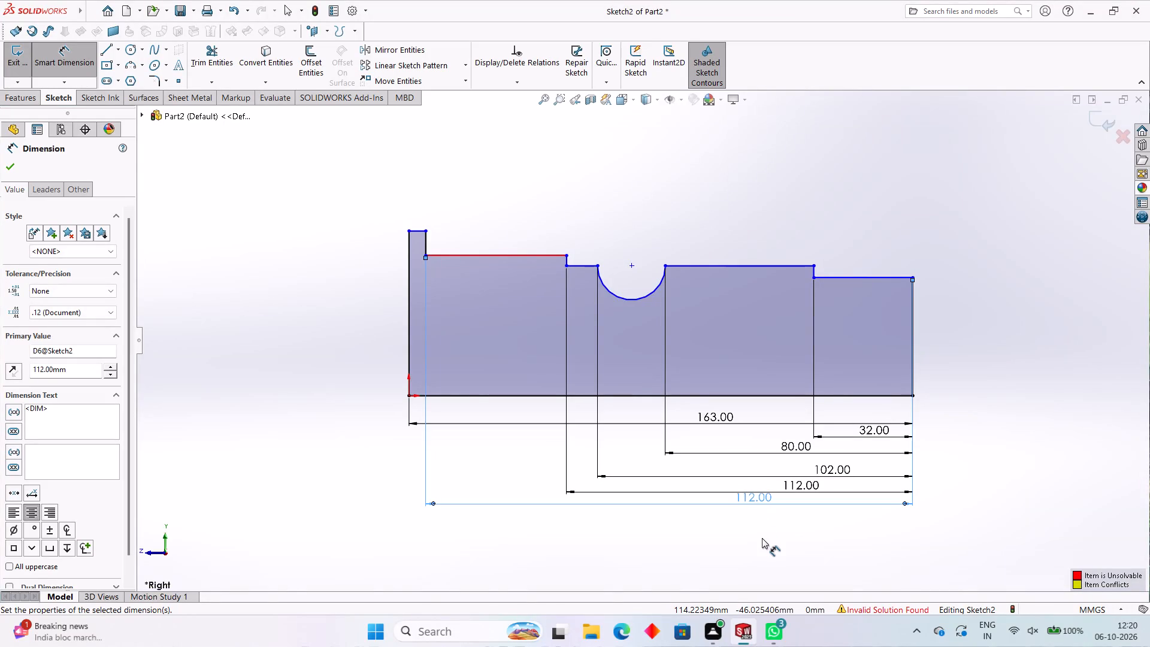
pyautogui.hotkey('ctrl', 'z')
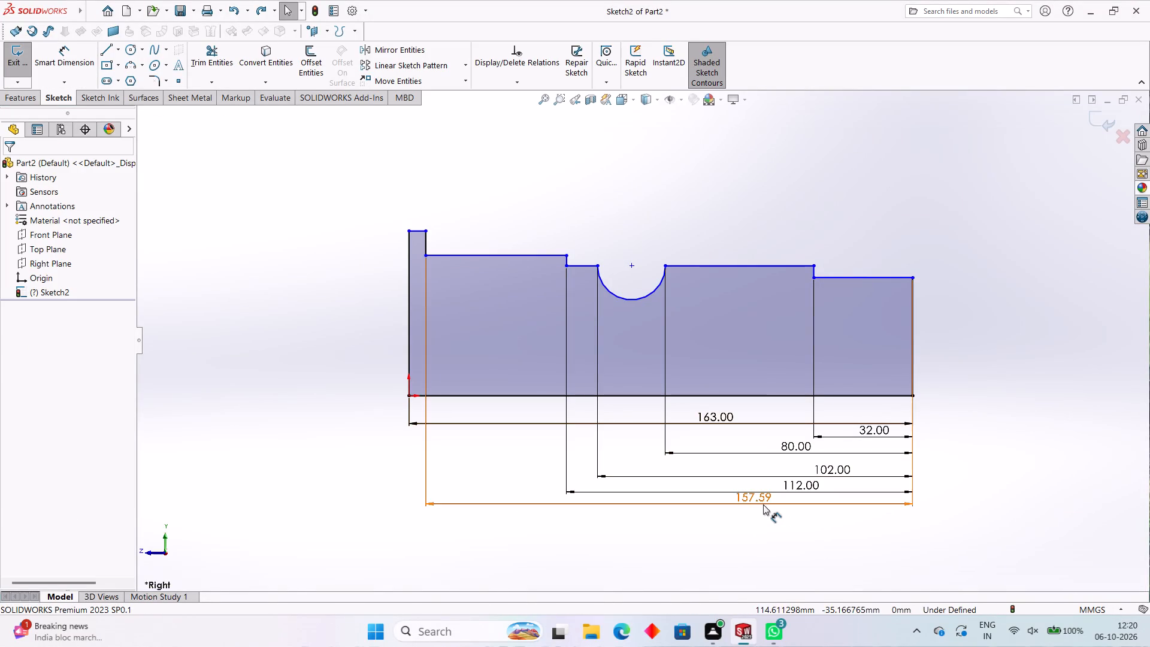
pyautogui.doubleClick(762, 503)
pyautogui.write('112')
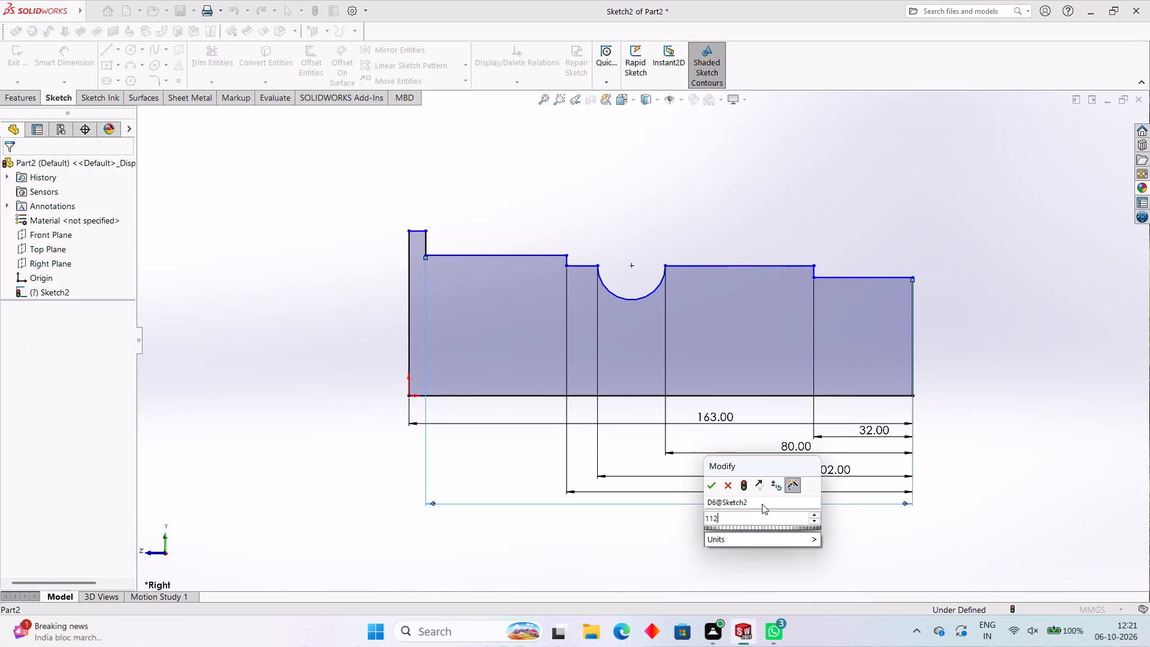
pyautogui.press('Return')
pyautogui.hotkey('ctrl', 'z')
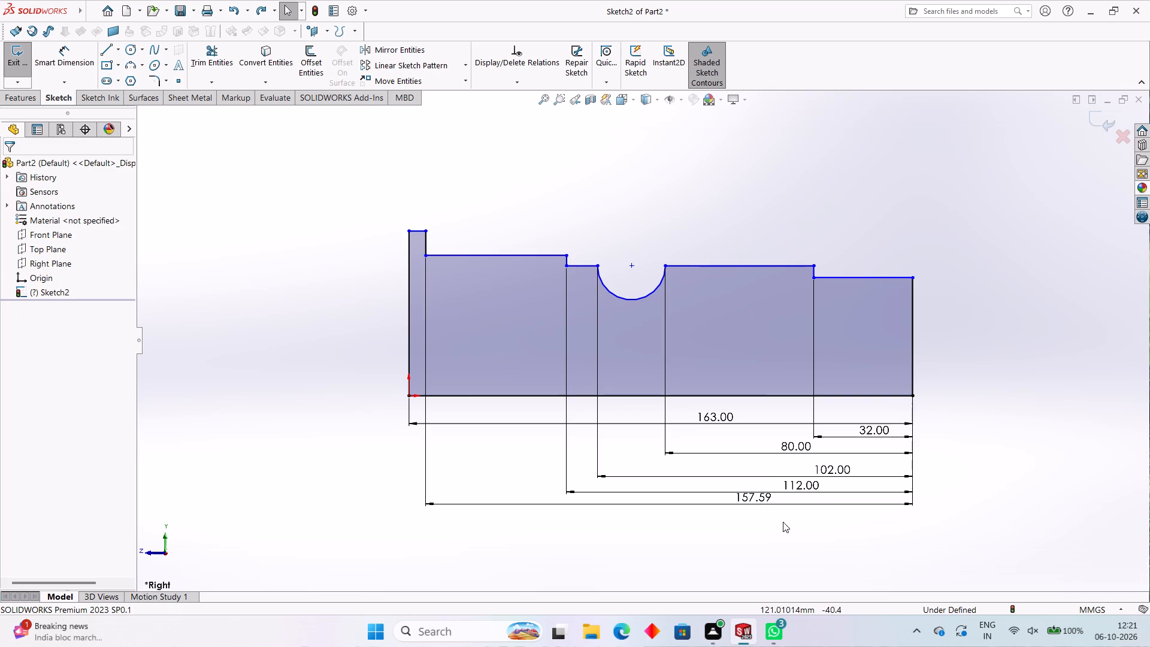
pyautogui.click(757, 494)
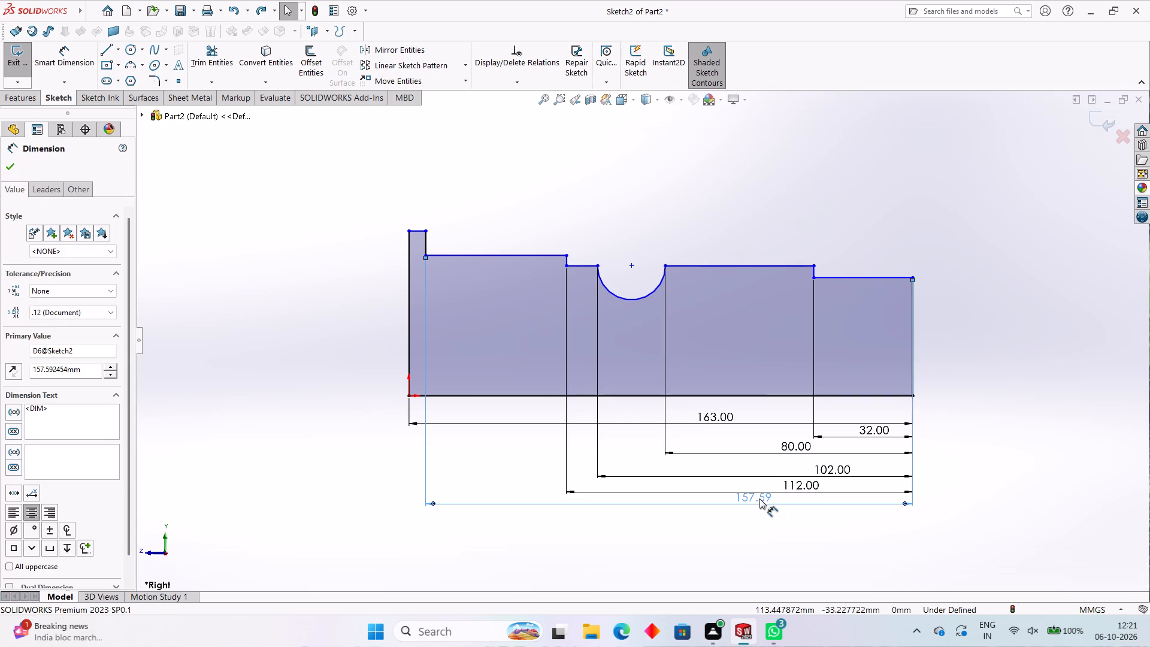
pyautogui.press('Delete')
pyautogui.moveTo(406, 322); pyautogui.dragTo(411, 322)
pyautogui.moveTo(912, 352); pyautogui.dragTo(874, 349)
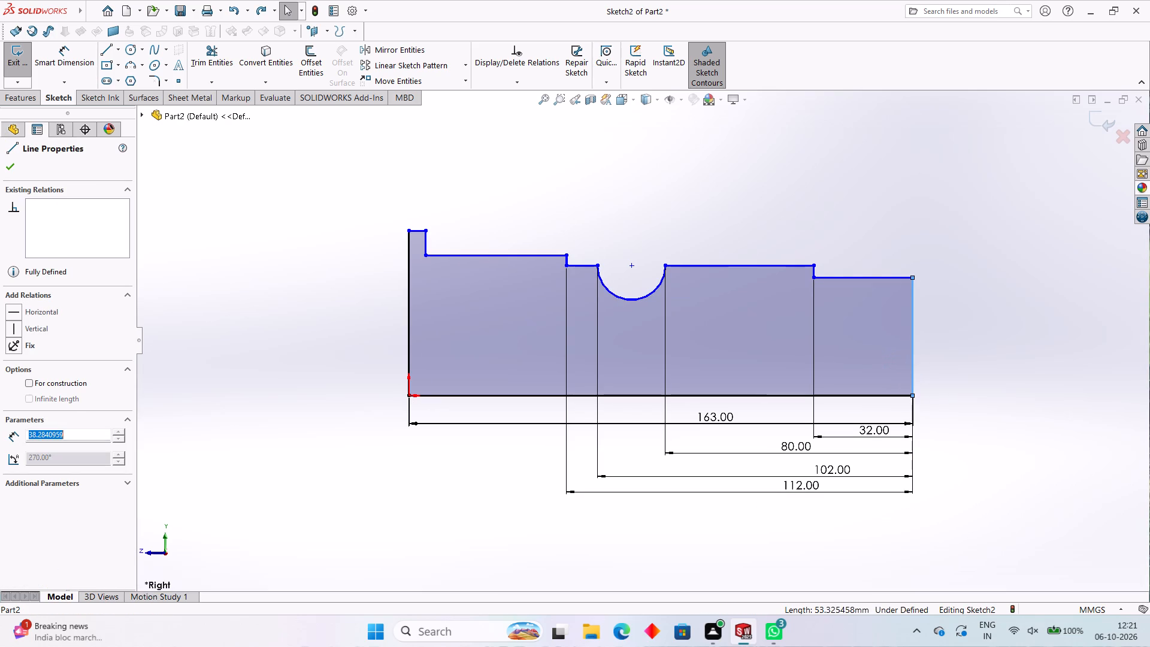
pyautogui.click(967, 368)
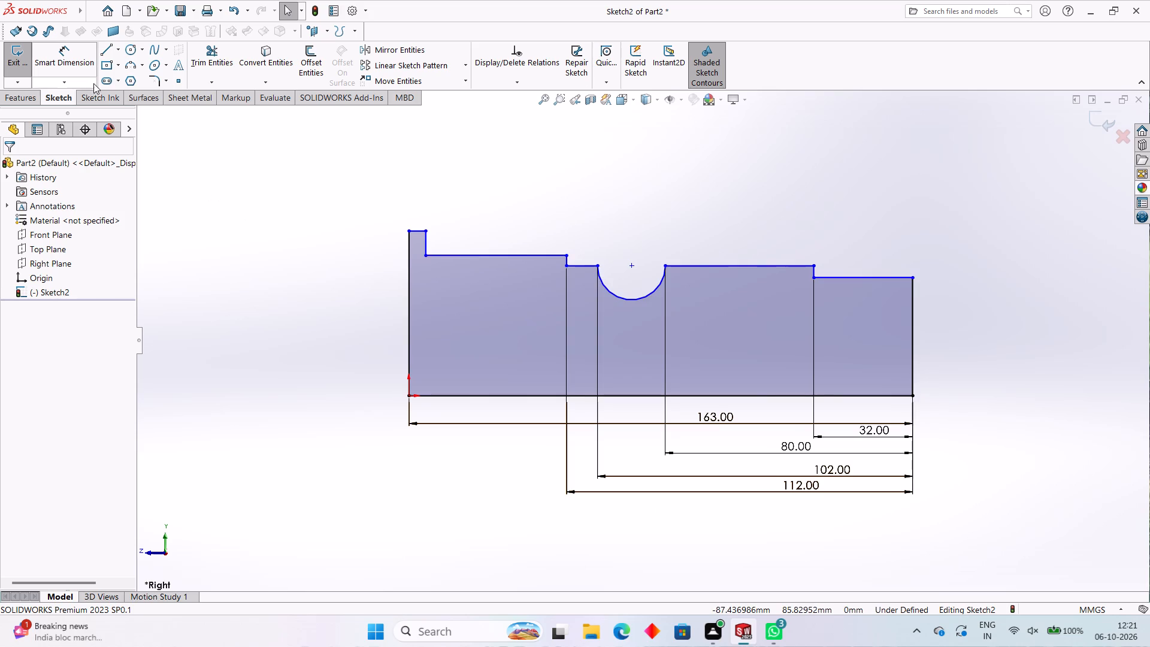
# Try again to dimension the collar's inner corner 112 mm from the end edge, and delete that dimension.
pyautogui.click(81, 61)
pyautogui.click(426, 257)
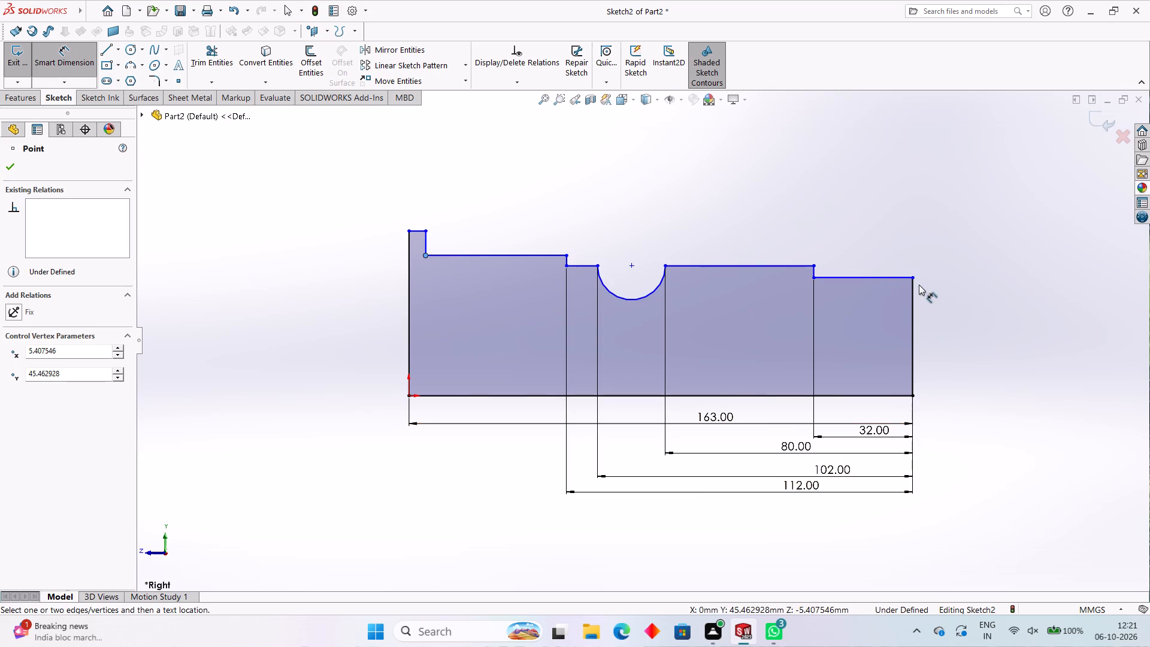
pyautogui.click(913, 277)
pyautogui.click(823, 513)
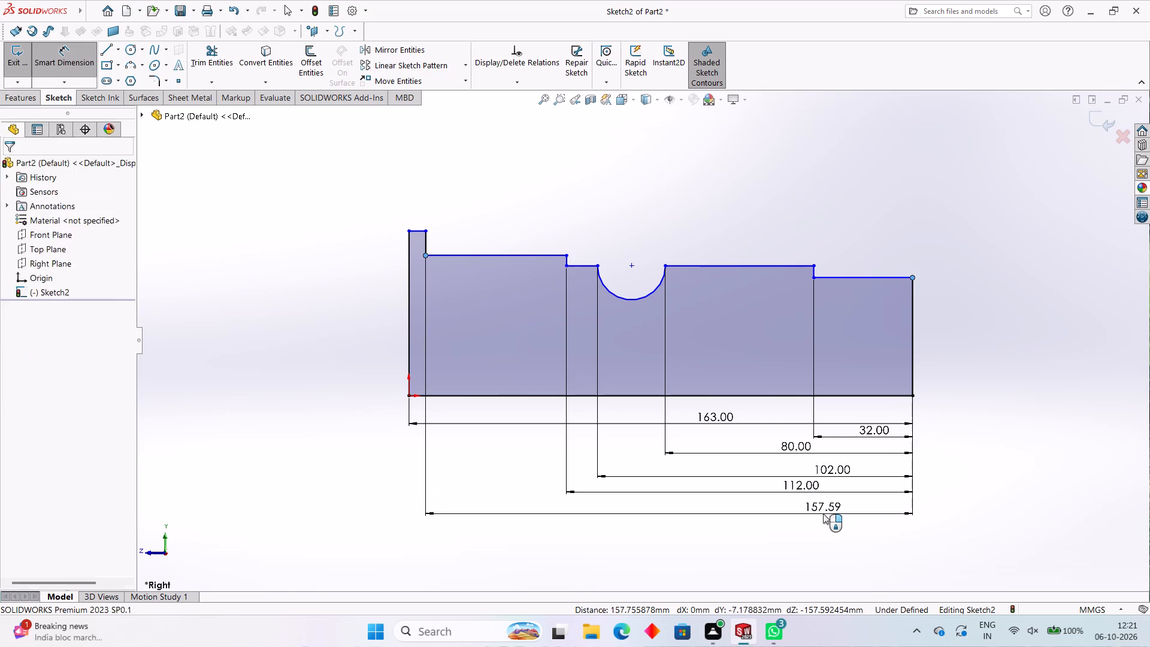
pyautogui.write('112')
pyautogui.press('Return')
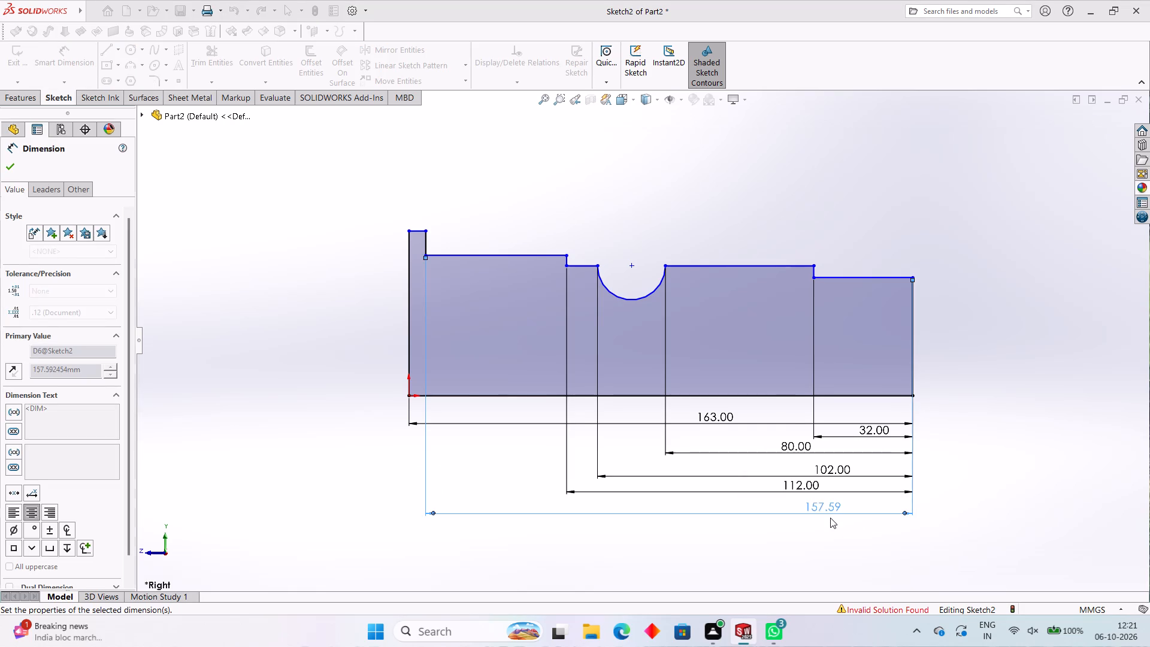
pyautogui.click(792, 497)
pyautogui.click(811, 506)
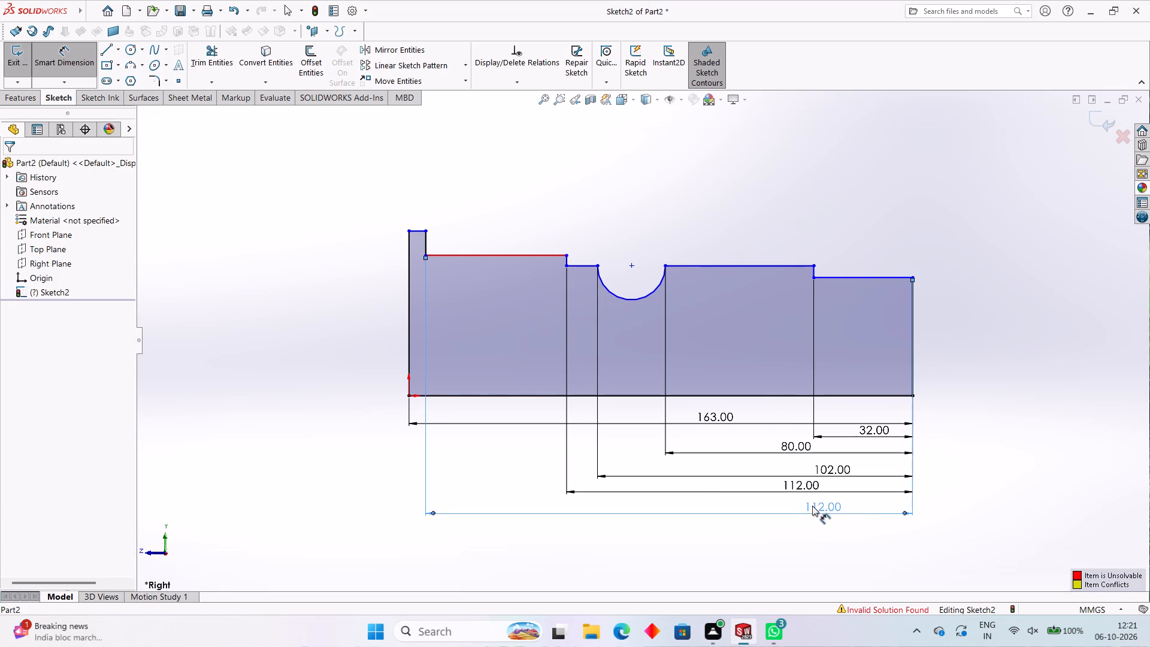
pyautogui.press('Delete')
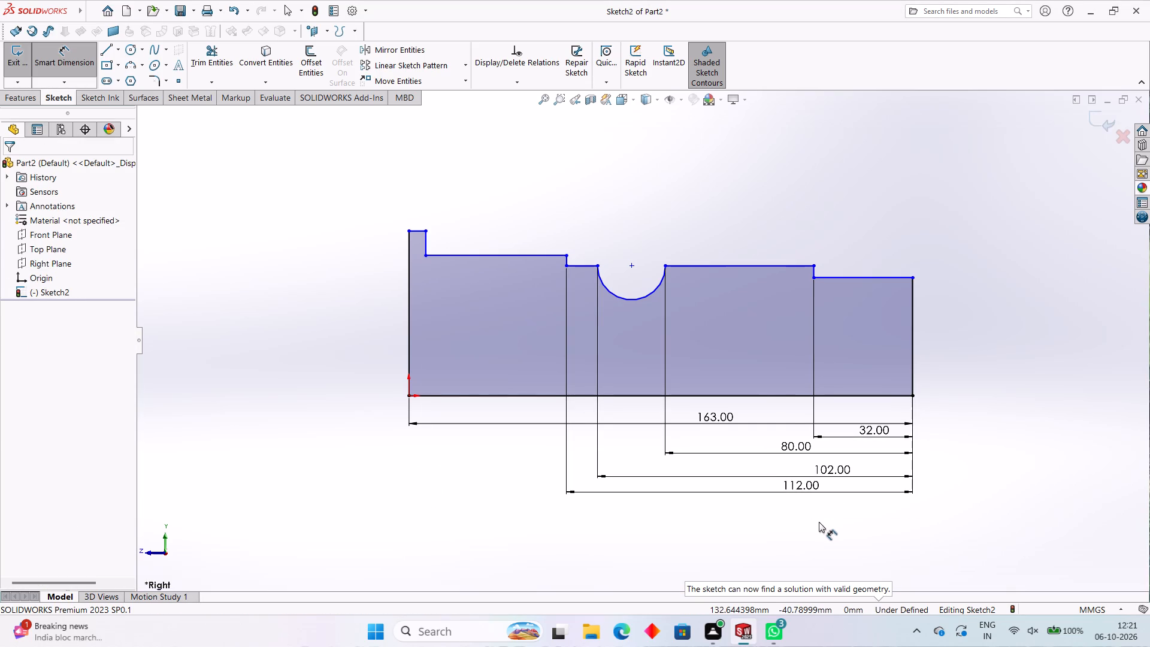
# Move the 163 mm overall length dimension below the other horizontal dimensions.
pyautogui.moveTo(732, 413); pyautogui.dragTo(725, 498)
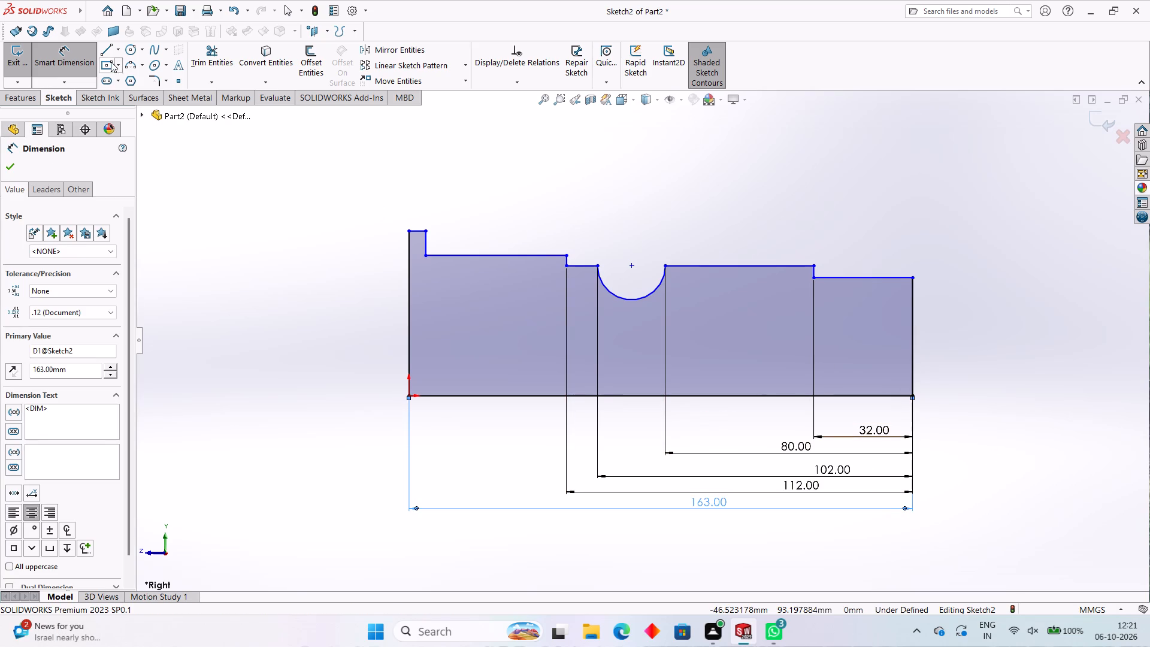
# Dimension the arc groove's radius at 11 mm.
pyautogui.click(638, 300)
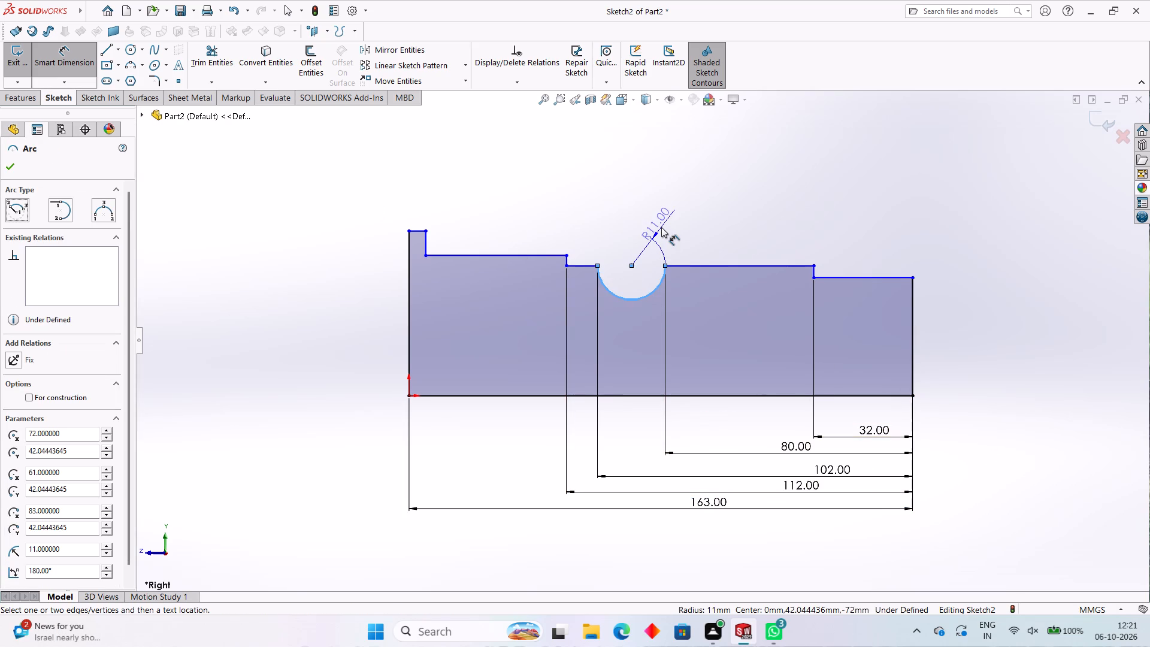
pyautogui.click(661, 227)
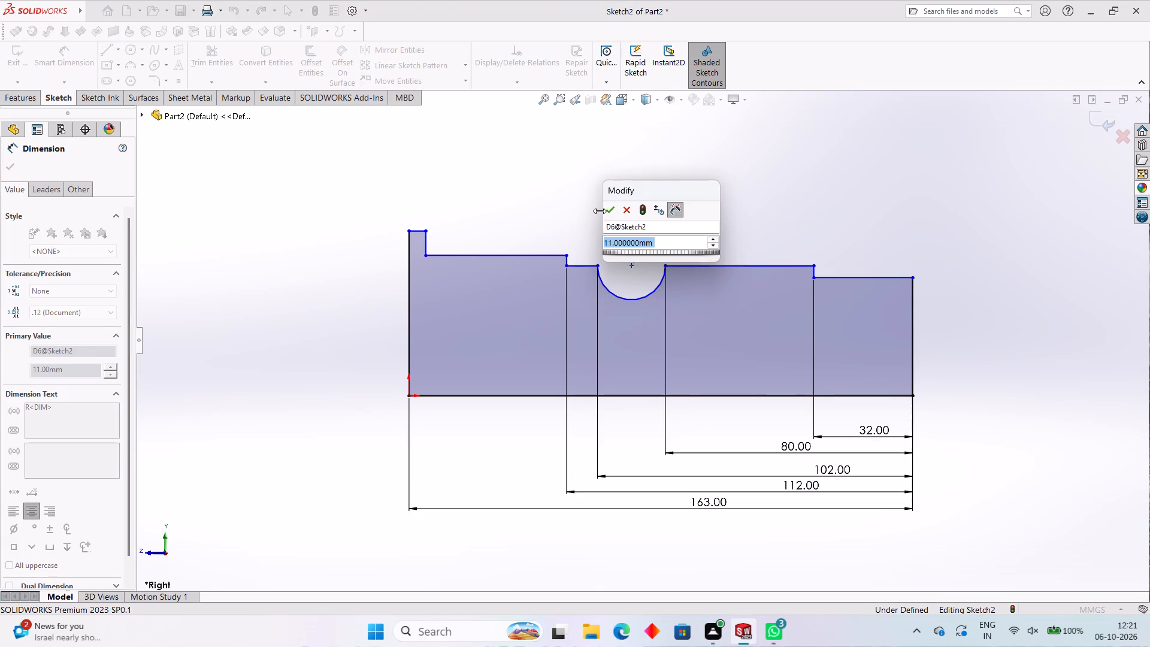
pyautogui.click(607, 211)
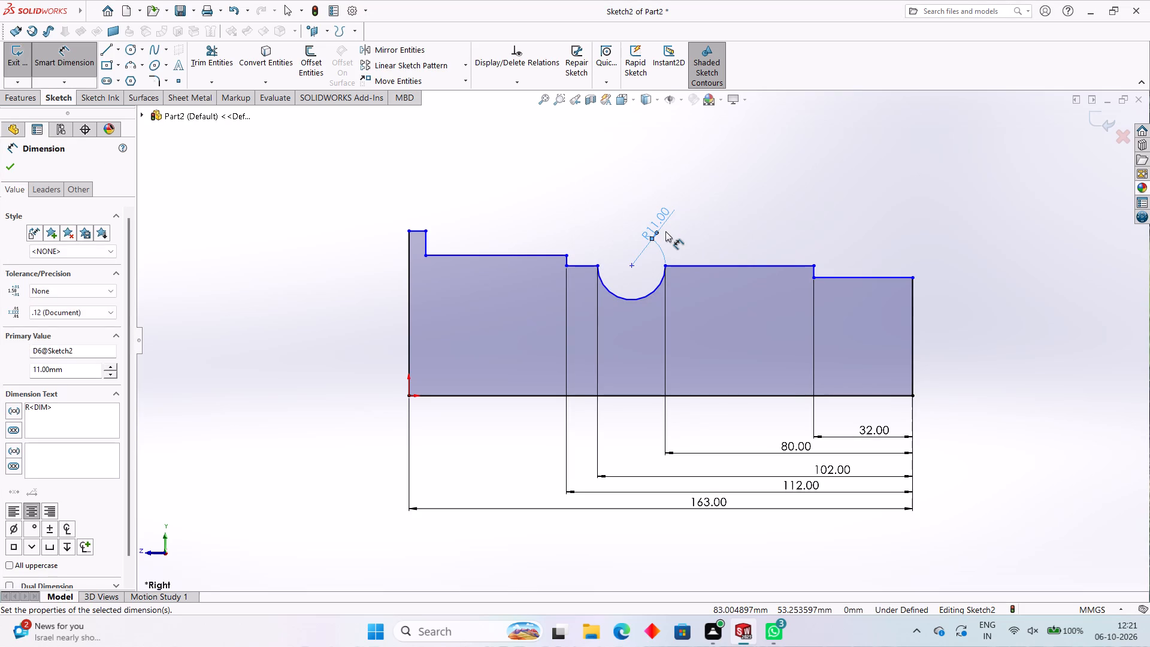
# Dimension the height of the short step beside the arc above the origin at 38 mm.
pyautogui.click(567, 264)
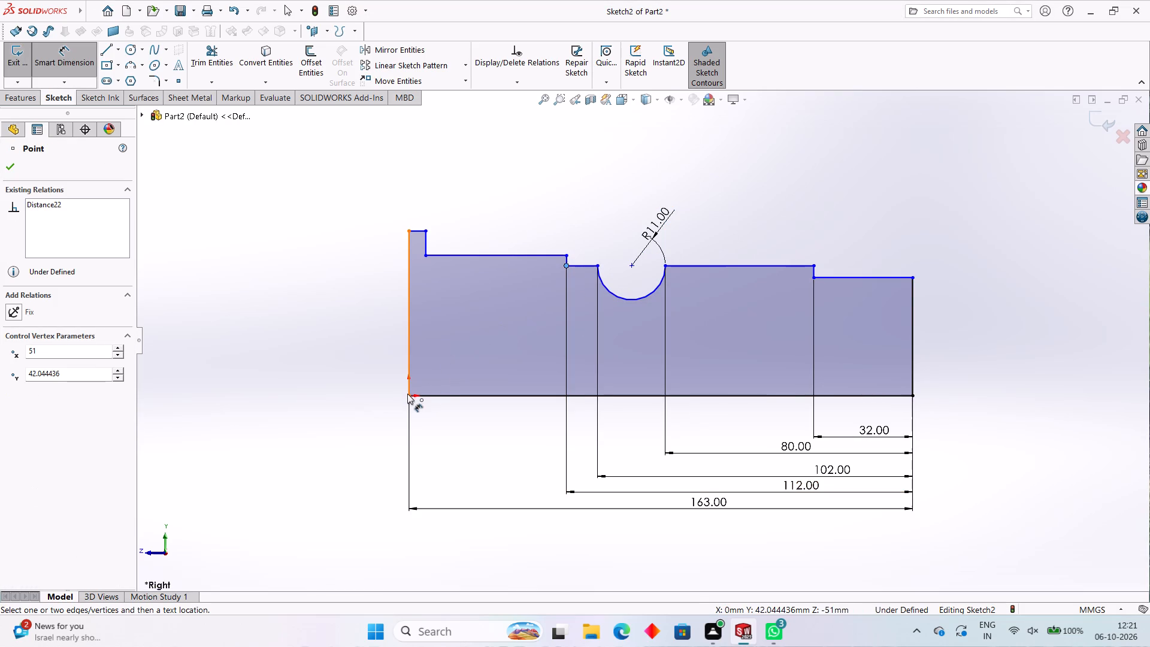
pyautogui.click(407, 395)
pyautogui.click(368, 369)
pyautogui.write('38')
pyautogui.press('Return')
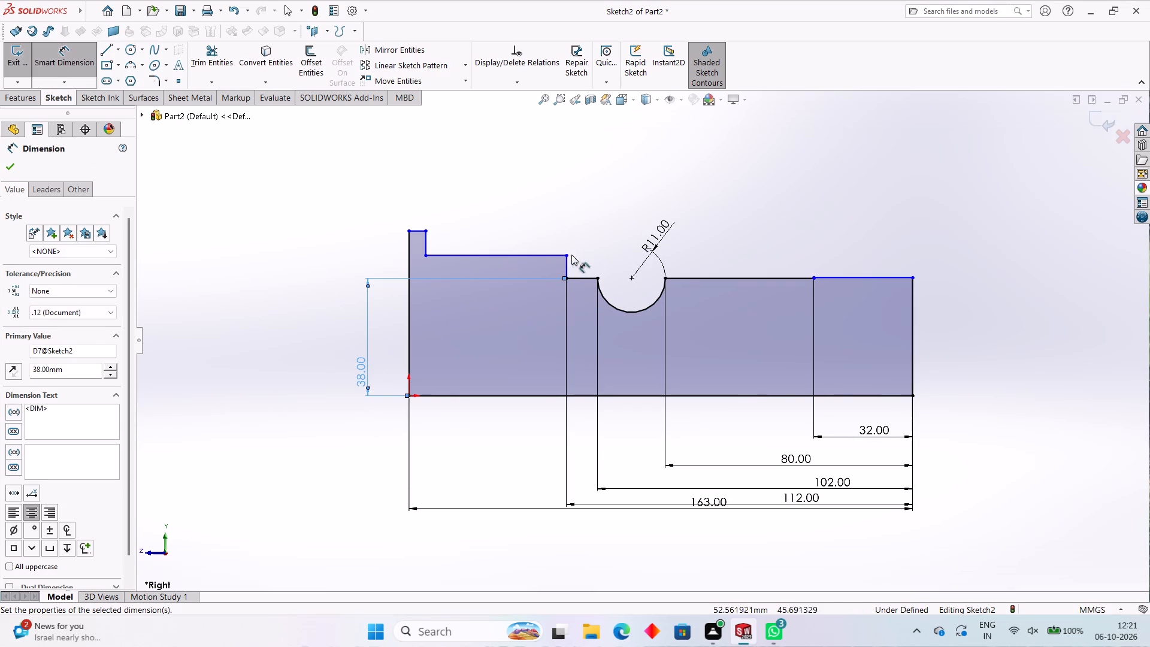
# Dimension the height of the long step between the collar and the short step above the origin at 39 mm.
pyautogui.click(568, 255)
pyautogui.click(408, 392)
pyautogui.click(346, 382)
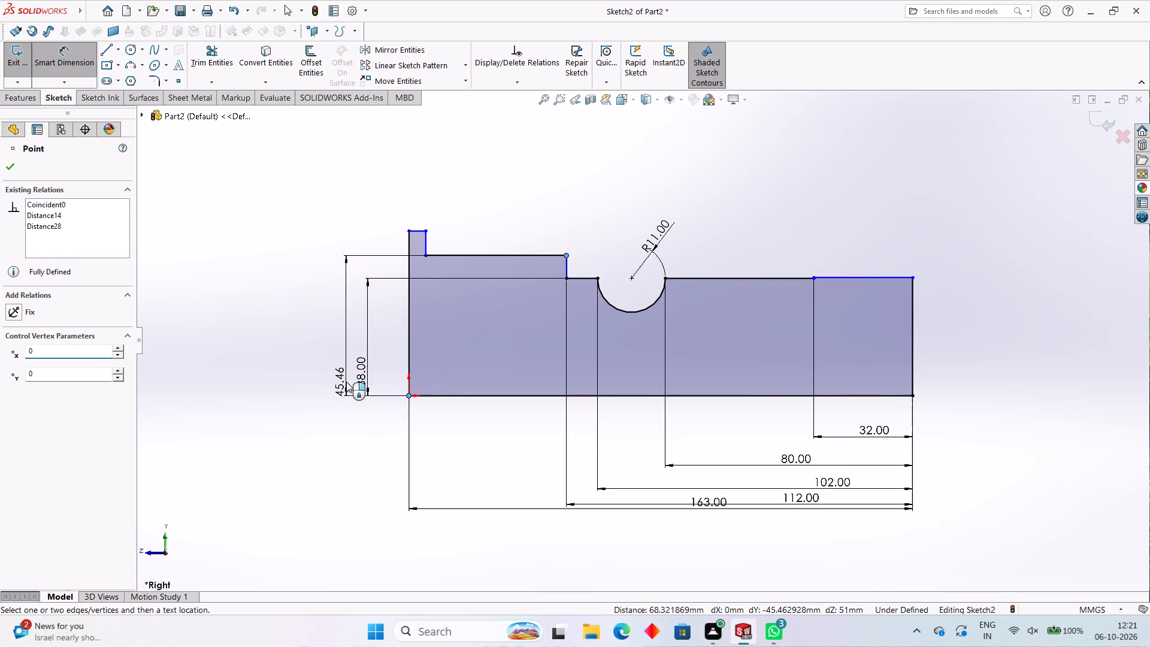
pyautogui.write('39')
pyautogui.press('Return')
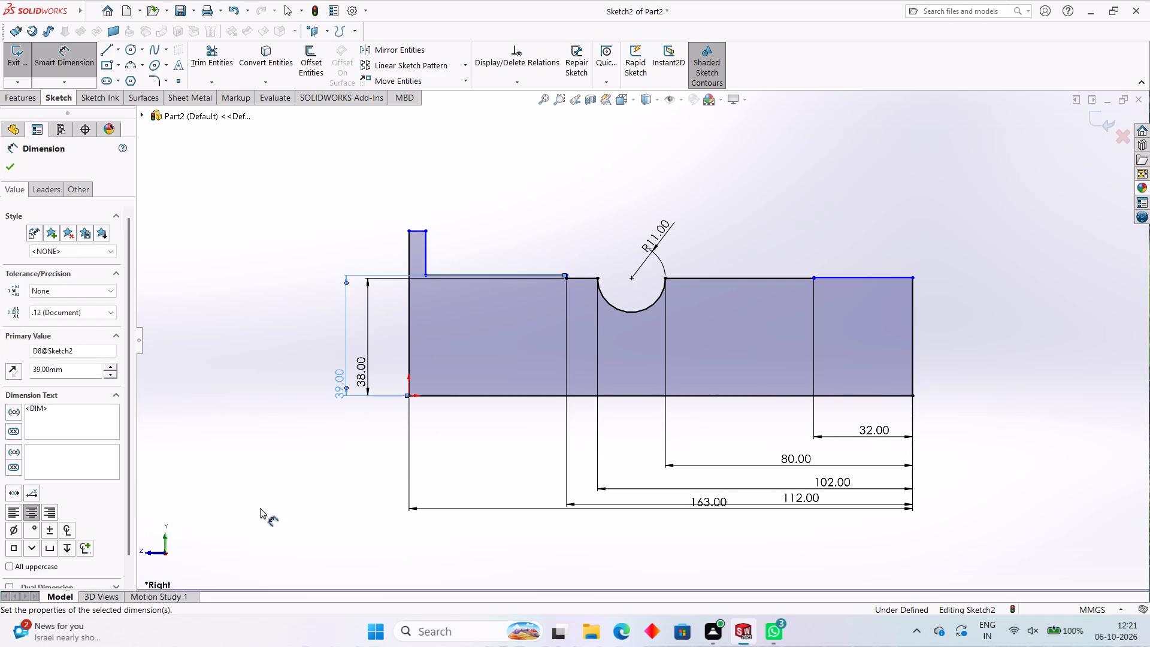
# Dimension the height of the collar's top outer corner above the origin at 45 mm.
pyautogui.click(408, 231)
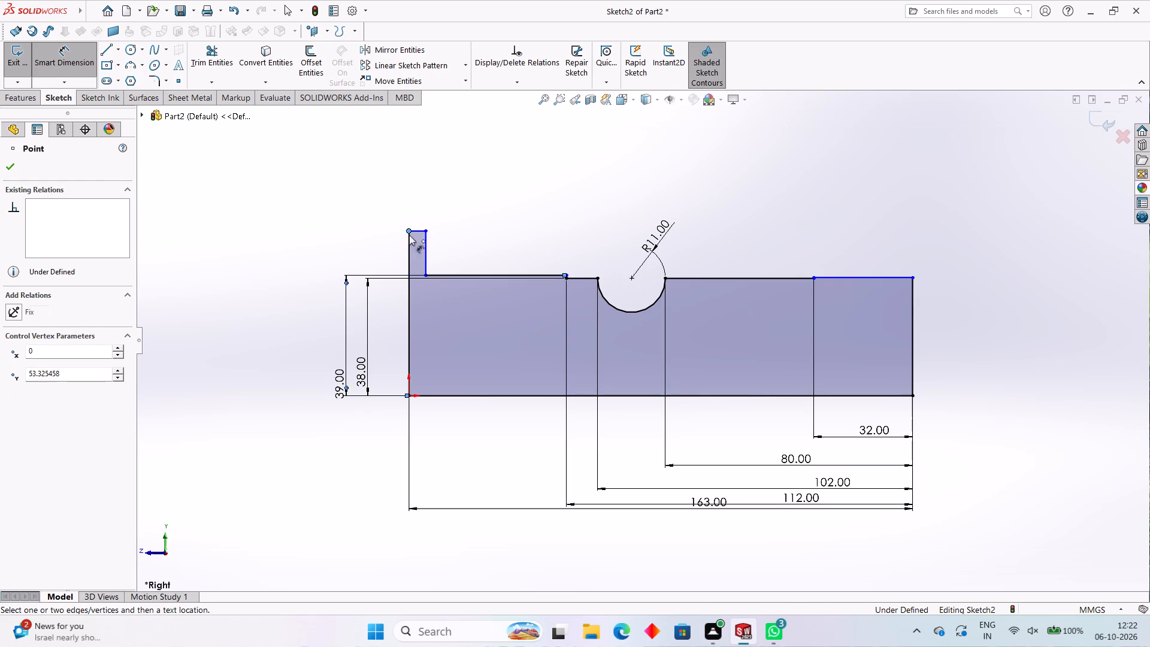
pyautogui.click(410, 395)
pyautogui.click(313, 340)
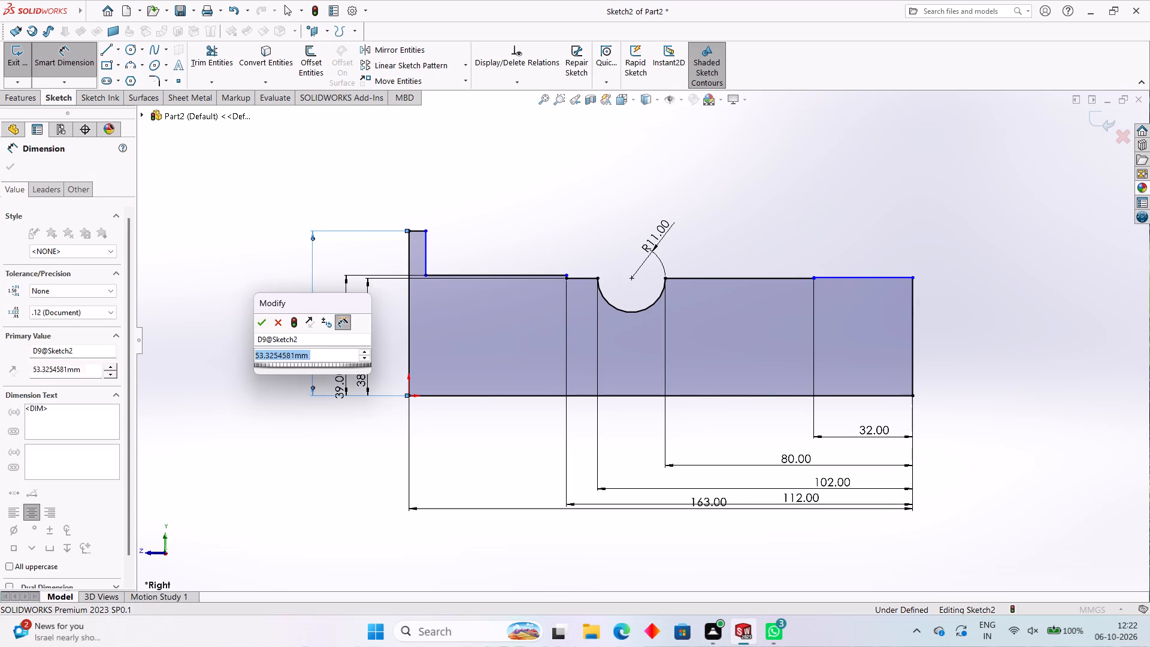
pyautogui.write('45')
pyautogui.press('Return')
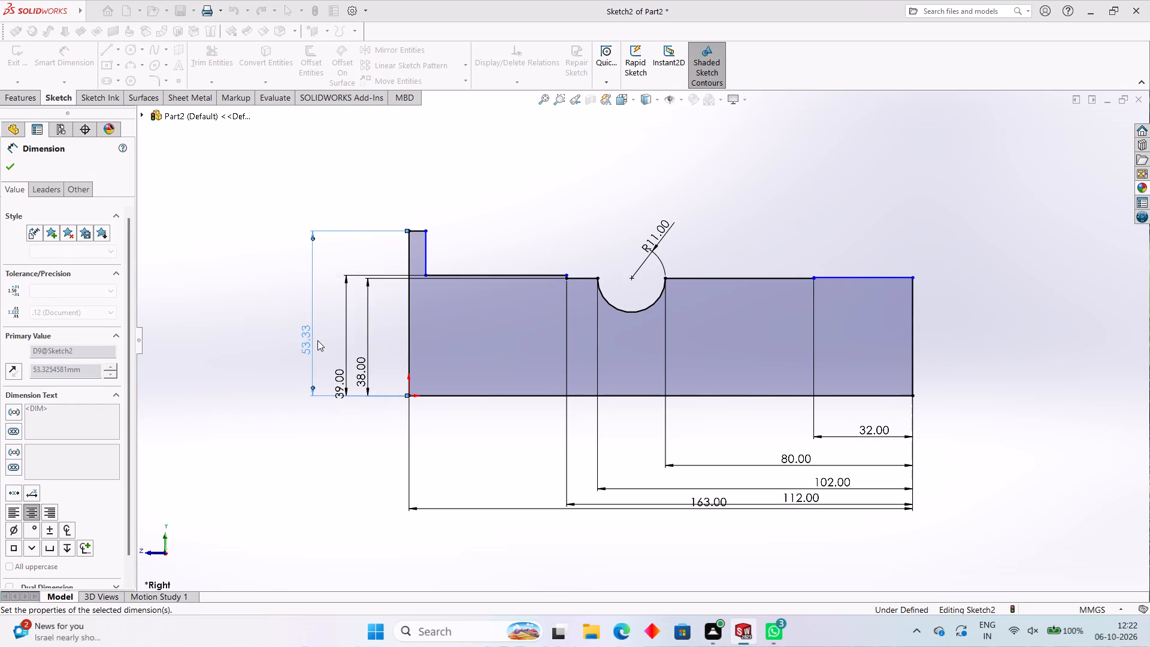
# Dimension the height of the end edge at the far end from the origin at 32.50 mm.
pyautogui.scroll(-4, 906, 304)
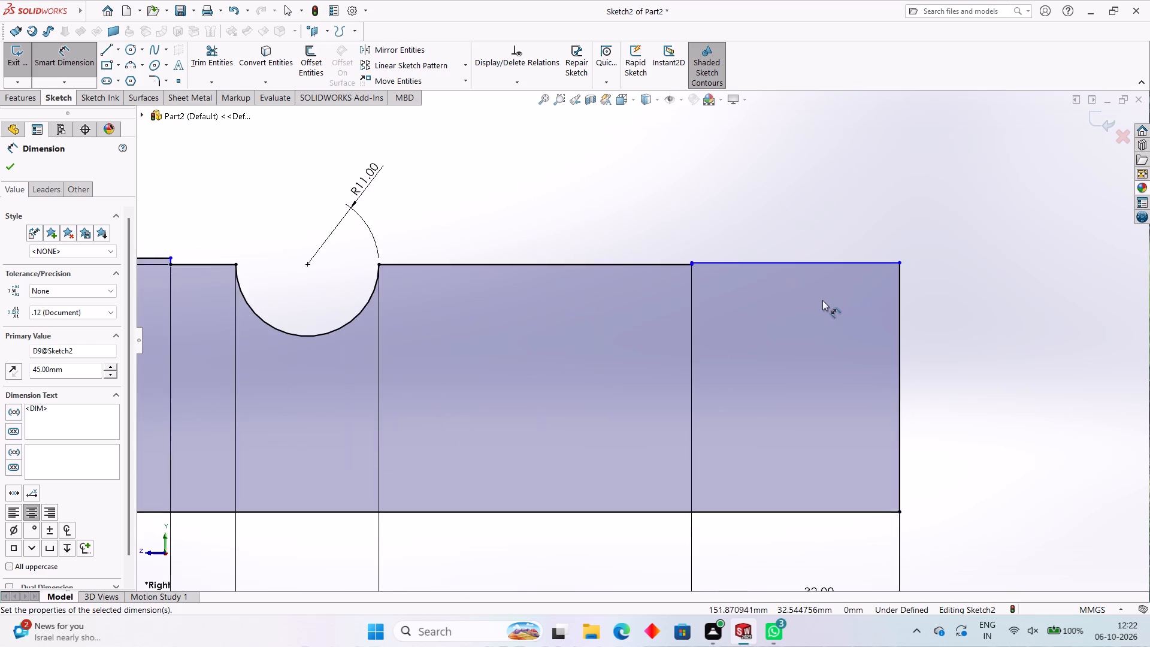
pyautogui.scroll(-1, 822, 300)
pyautogui.scroll(2, 746, 298)
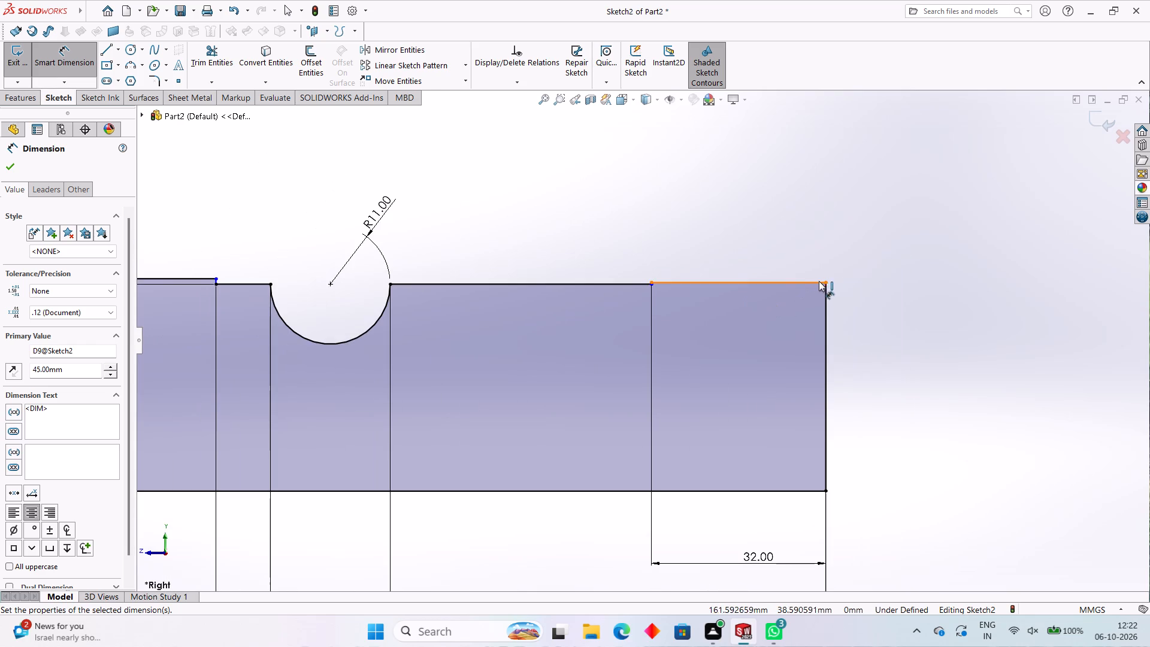
pyautogui.click(825, 283)
pyautogui.click(826, 489)
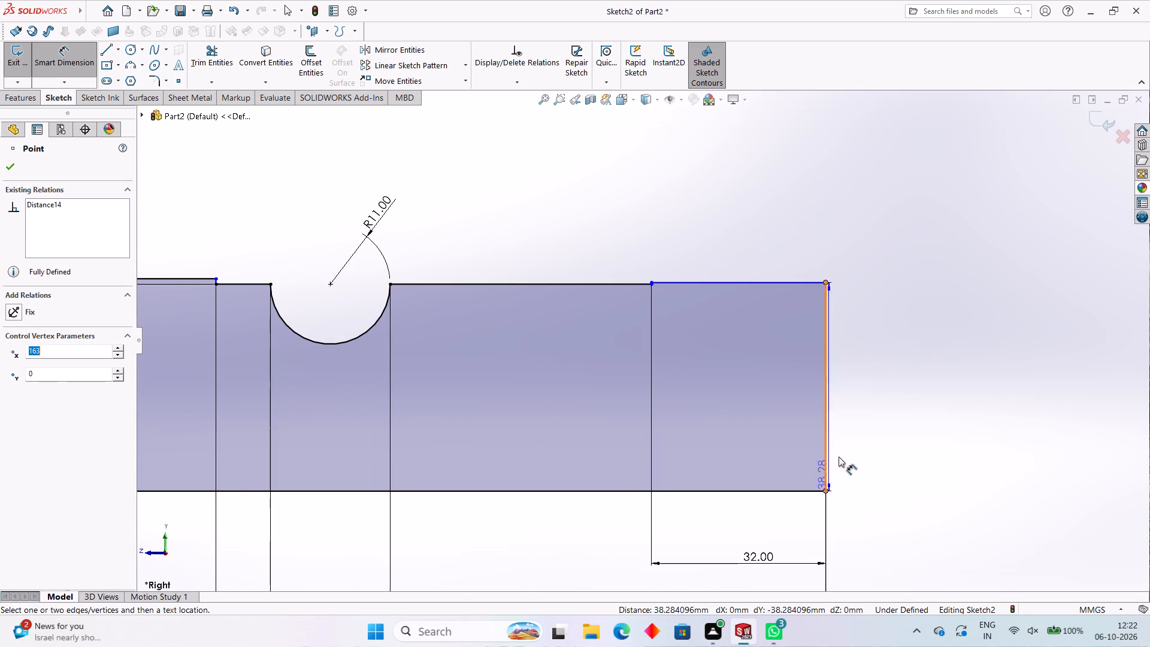
pyautogui.click(871, 413)
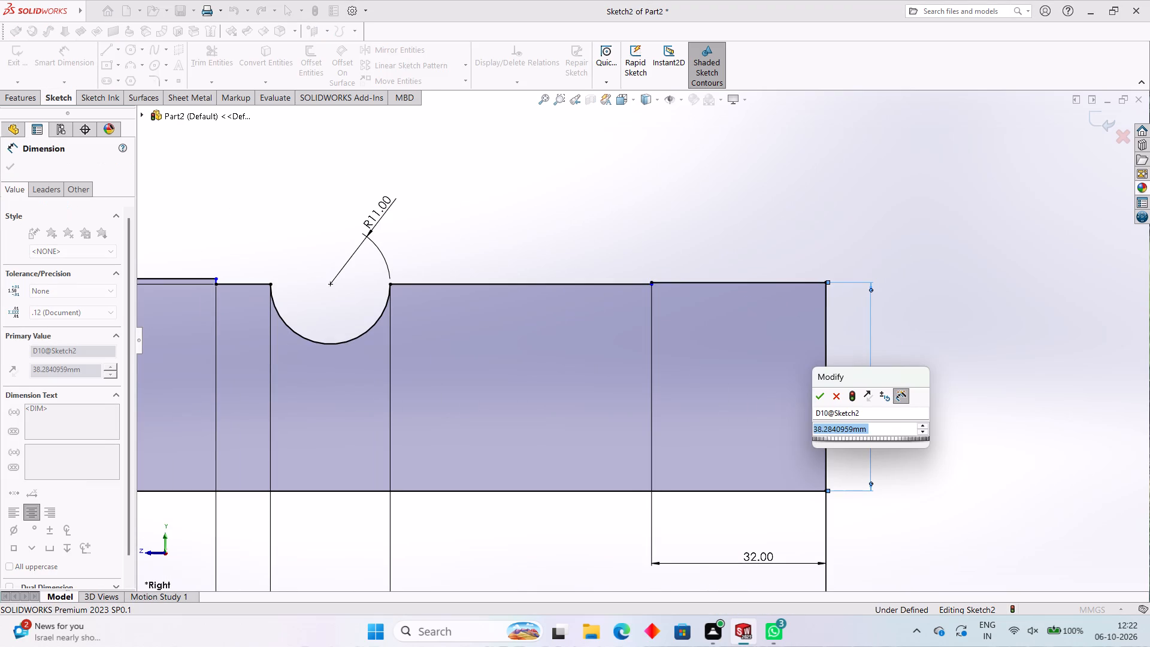
pyautogui.write('32.50')
pyautogui.press('Return')
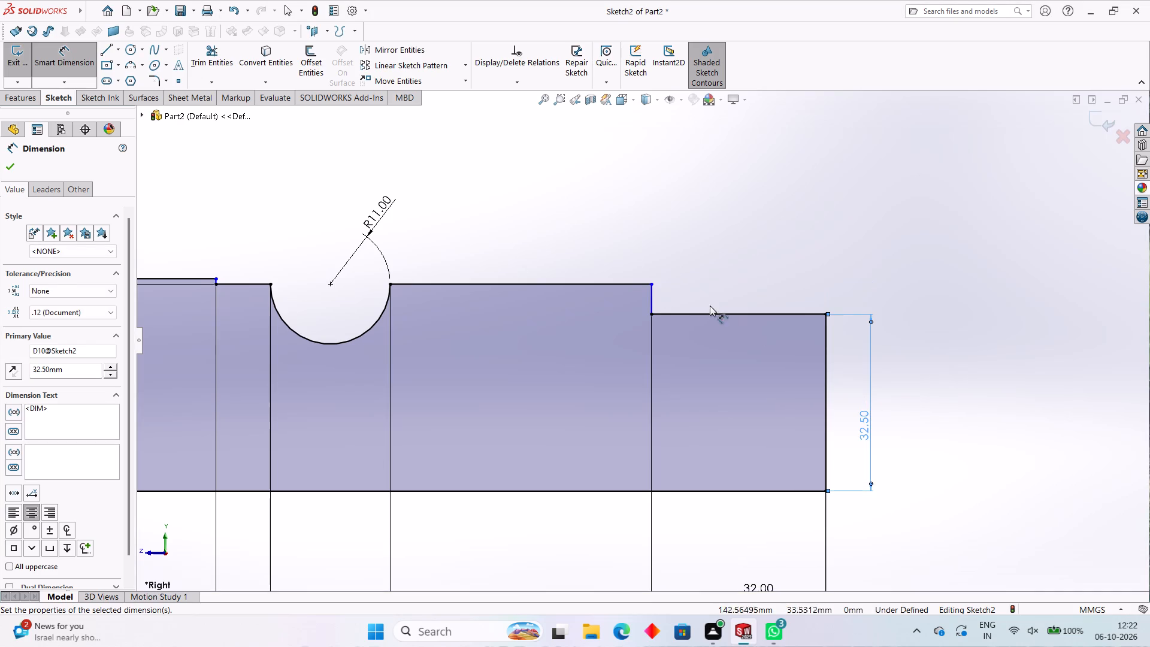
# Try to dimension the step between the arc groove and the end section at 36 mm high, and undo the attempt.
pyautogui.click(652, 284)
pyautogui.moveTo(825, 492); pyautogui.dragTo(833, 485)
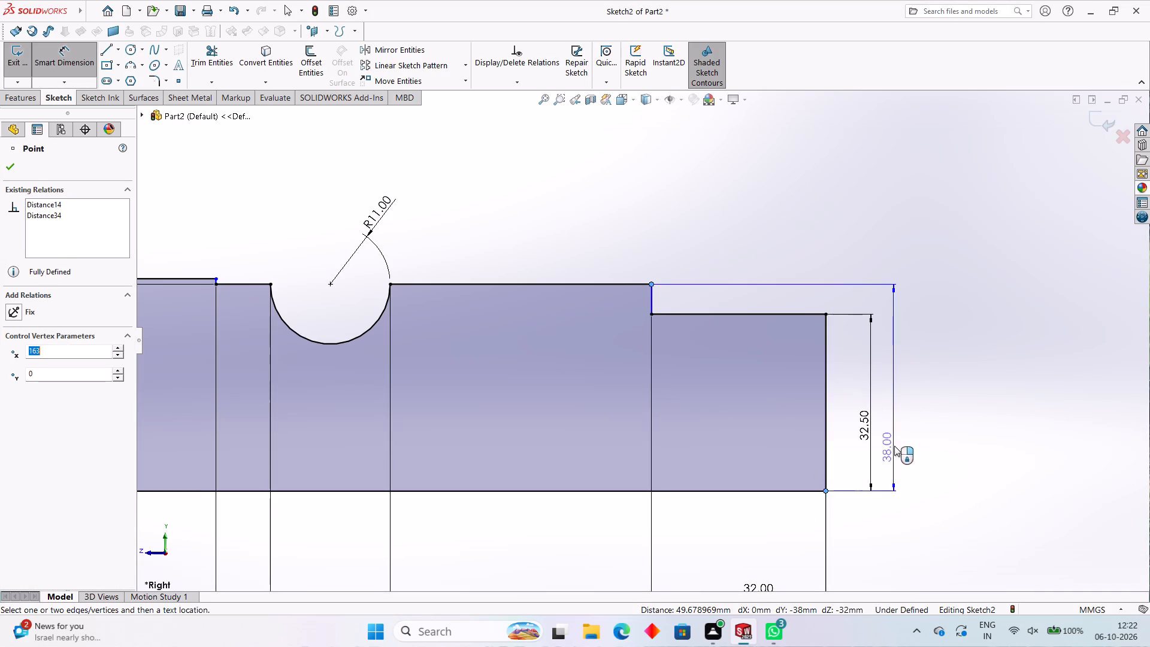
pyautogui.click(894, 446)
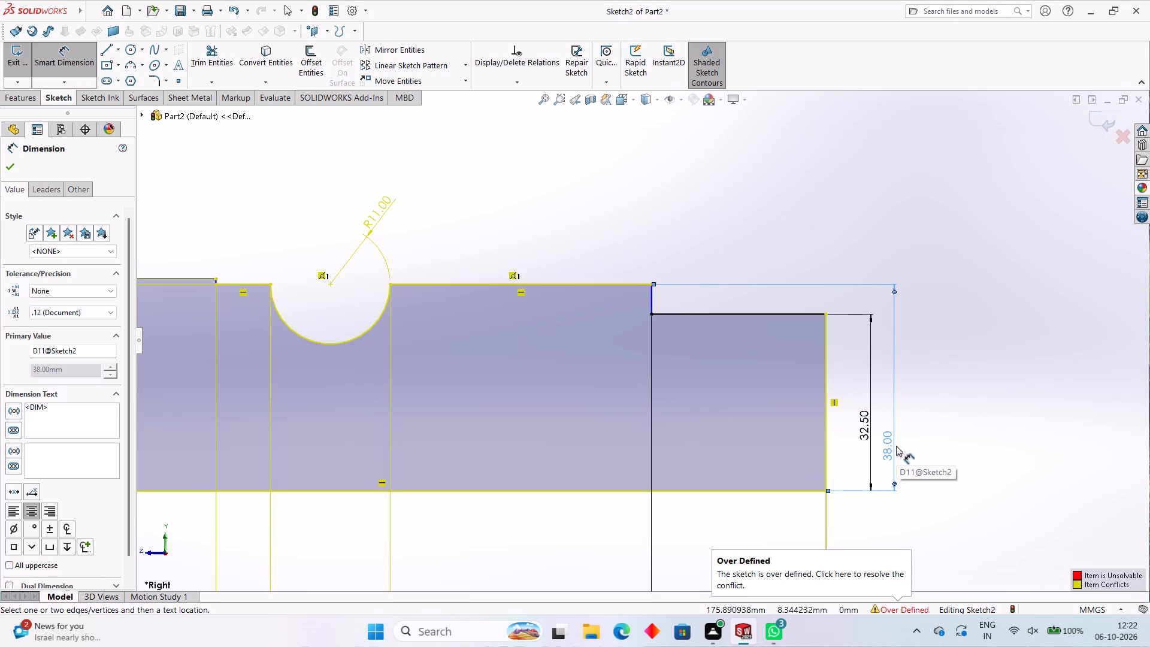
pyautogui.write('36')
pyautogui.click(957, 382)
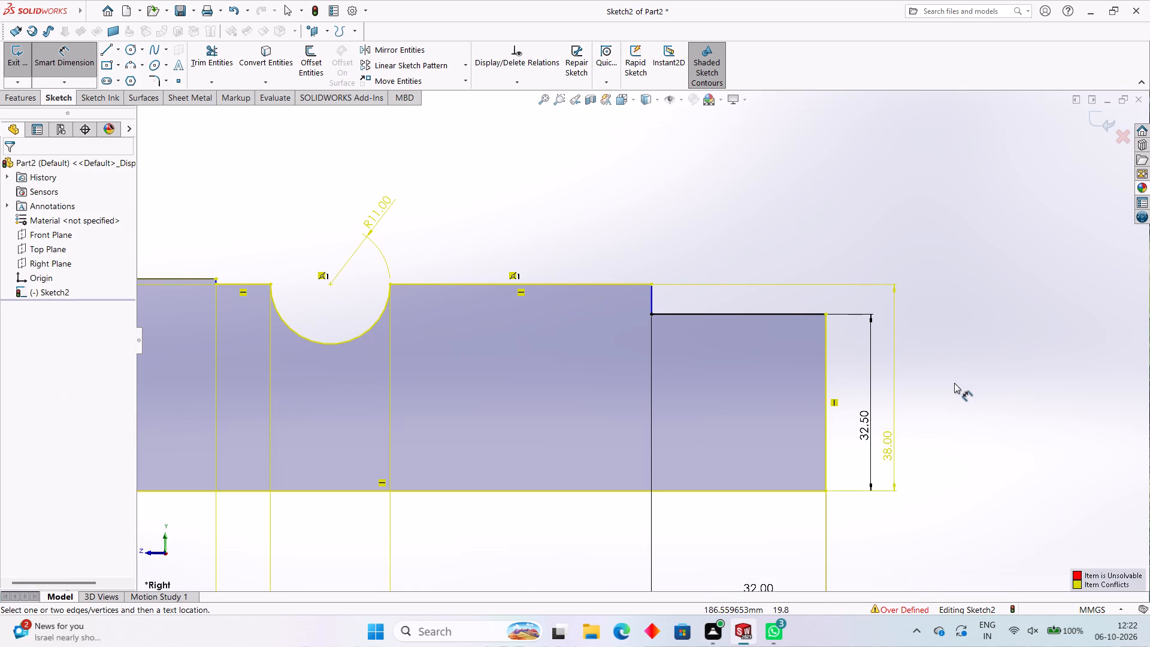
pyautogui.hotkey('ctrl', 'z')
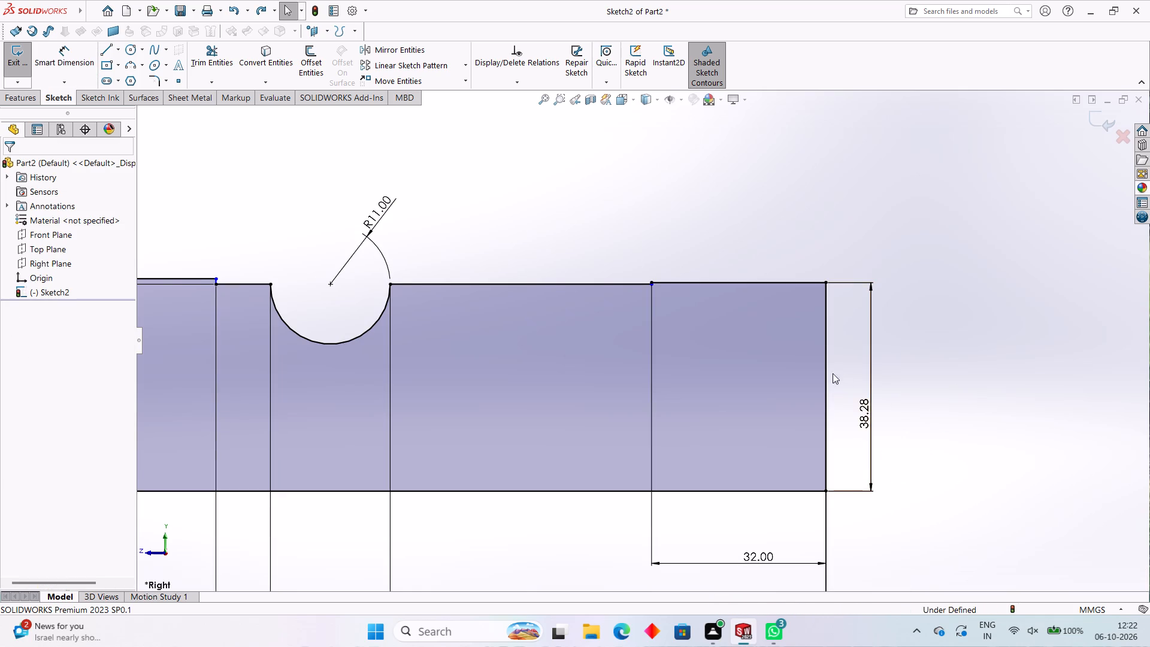
# Set the end edge's height dimension to 32.50 mm.
pyautogui.doubleClick(868, 403)
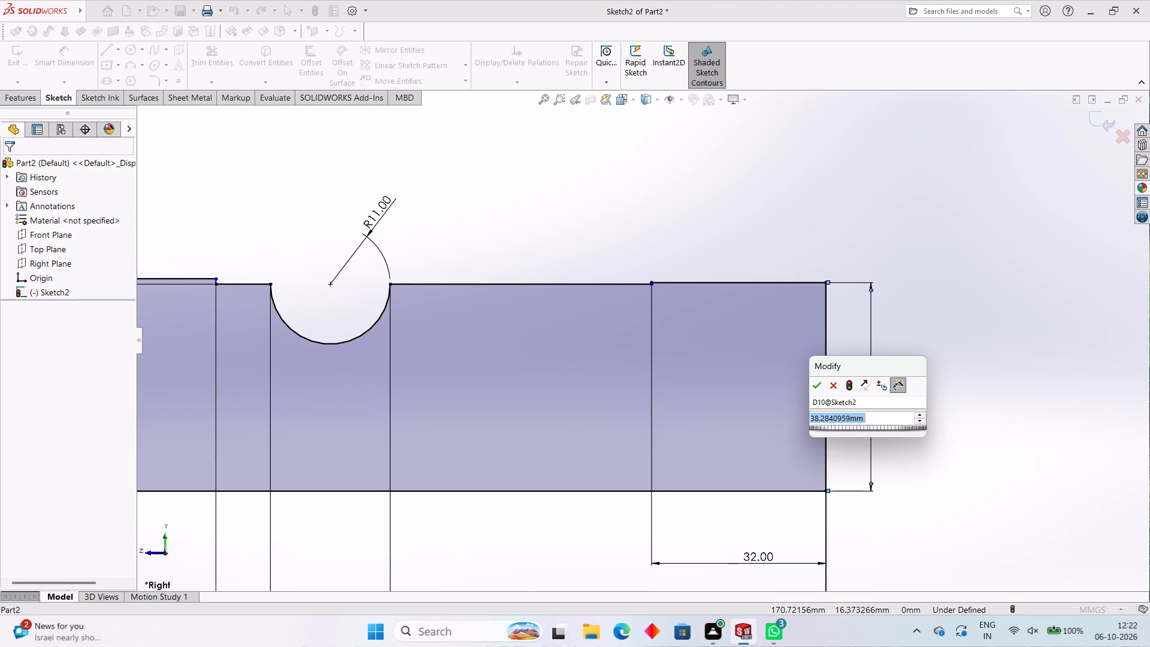
pyautogui.press('3')
pyautogui.write('2.')
pyautogui.write('50')
pyautogui.press('Return')
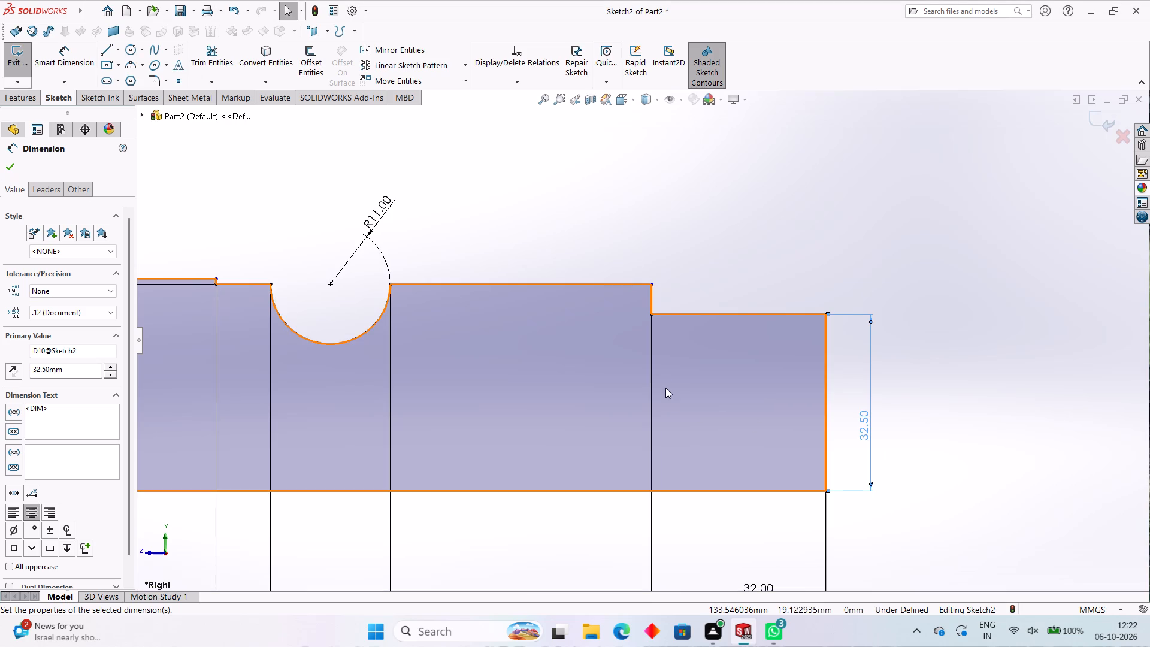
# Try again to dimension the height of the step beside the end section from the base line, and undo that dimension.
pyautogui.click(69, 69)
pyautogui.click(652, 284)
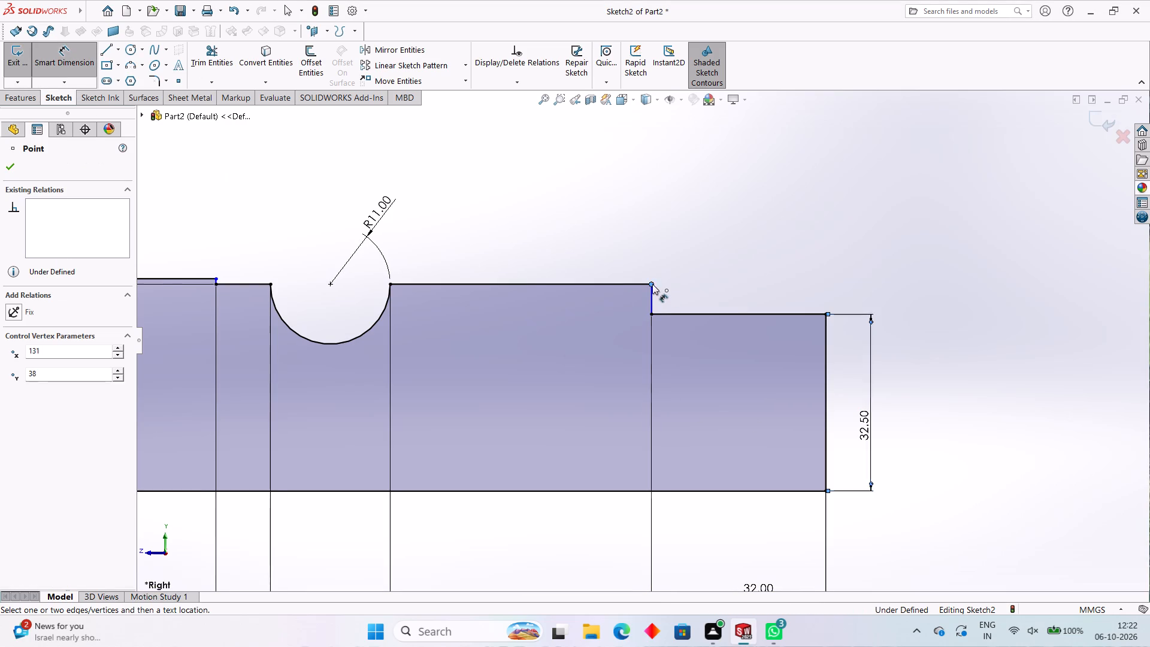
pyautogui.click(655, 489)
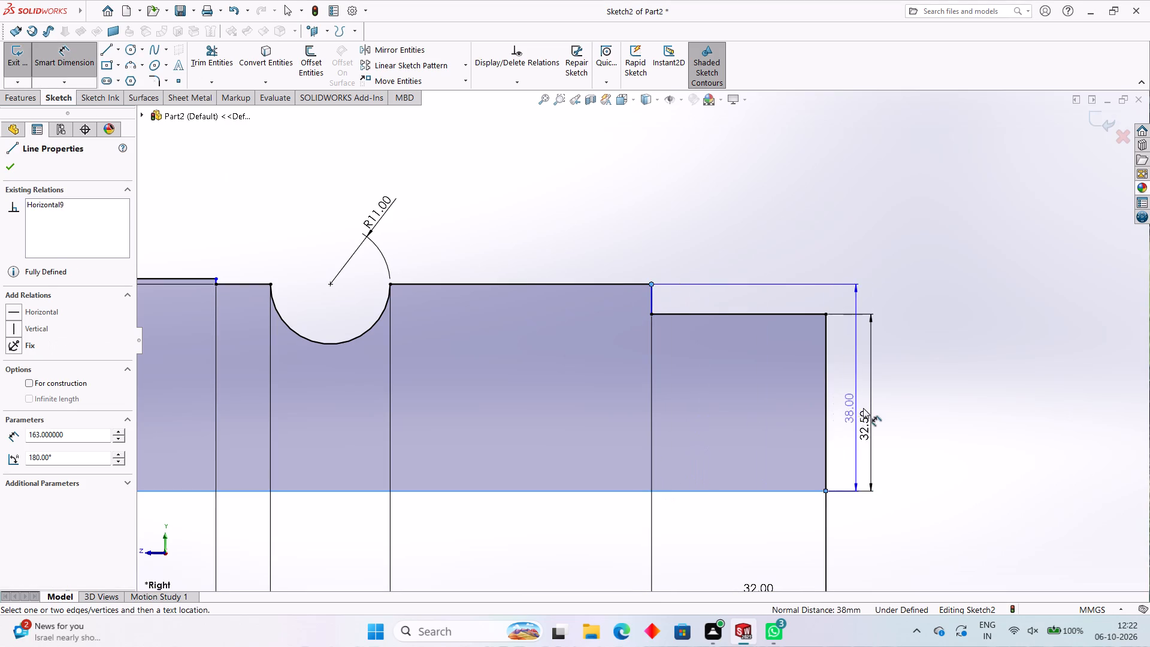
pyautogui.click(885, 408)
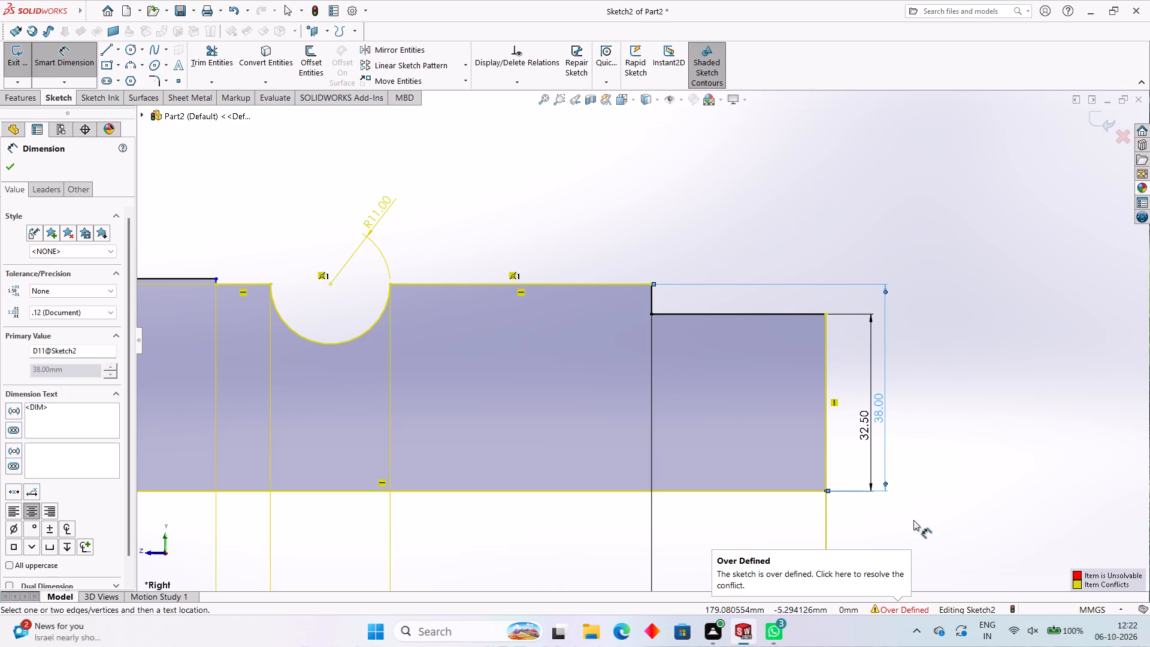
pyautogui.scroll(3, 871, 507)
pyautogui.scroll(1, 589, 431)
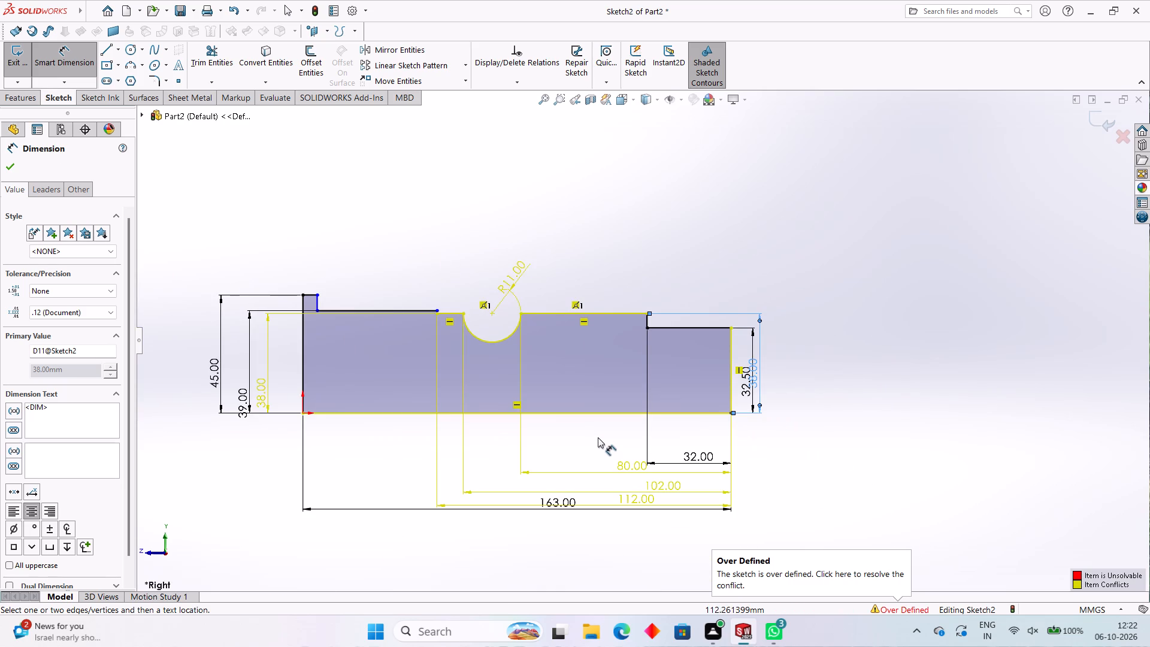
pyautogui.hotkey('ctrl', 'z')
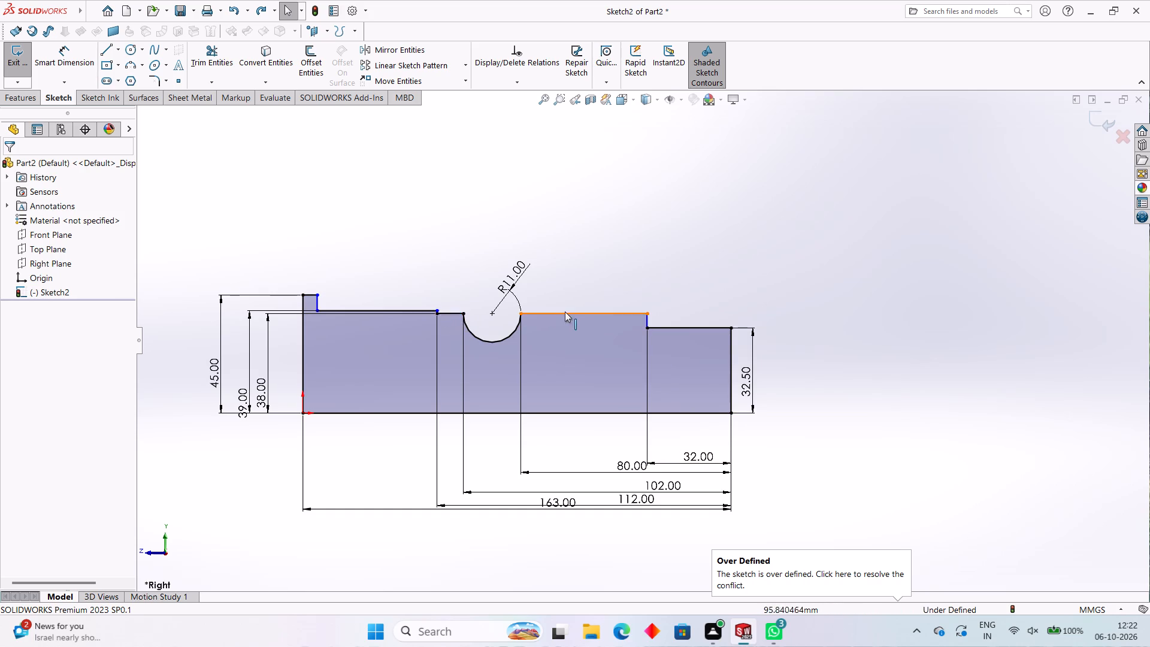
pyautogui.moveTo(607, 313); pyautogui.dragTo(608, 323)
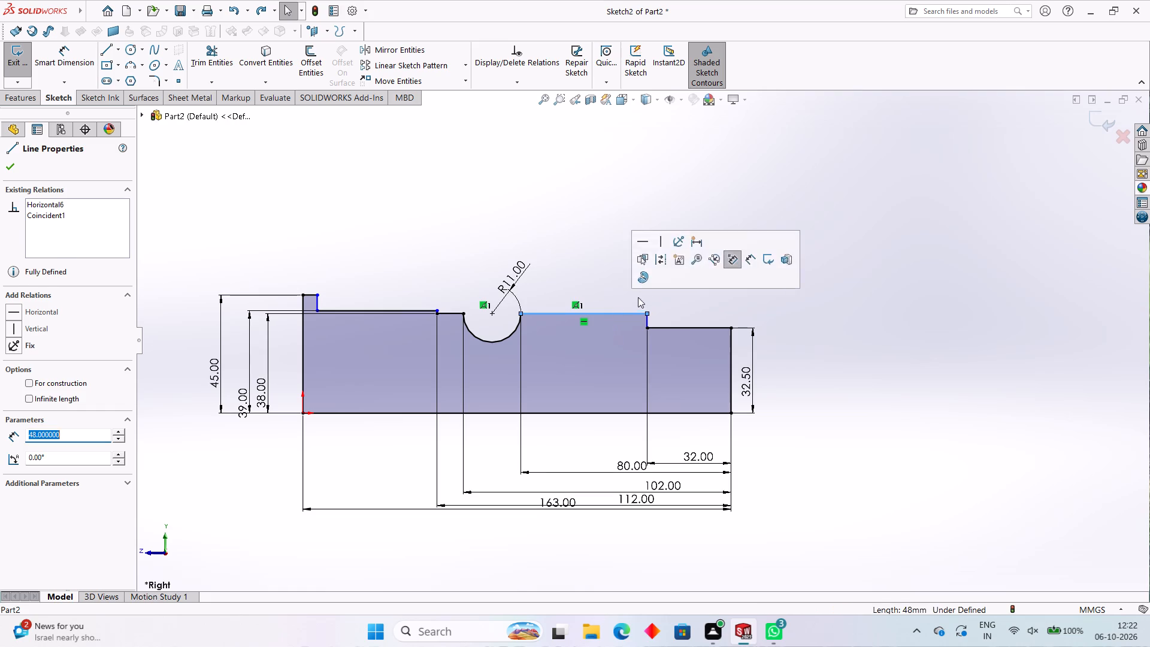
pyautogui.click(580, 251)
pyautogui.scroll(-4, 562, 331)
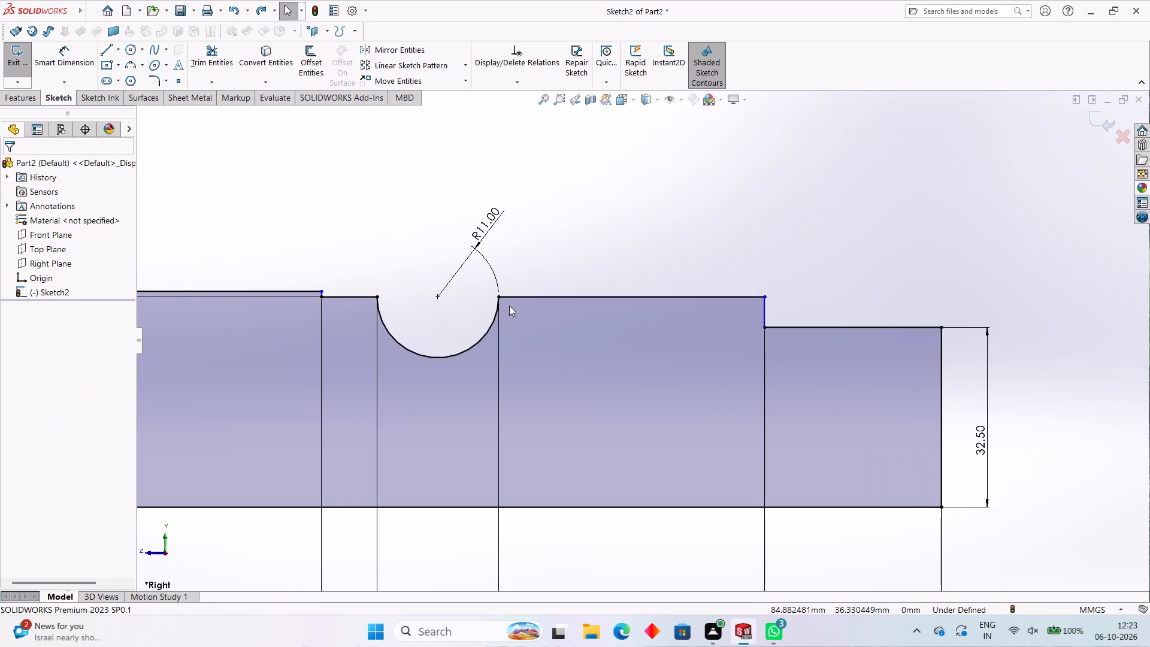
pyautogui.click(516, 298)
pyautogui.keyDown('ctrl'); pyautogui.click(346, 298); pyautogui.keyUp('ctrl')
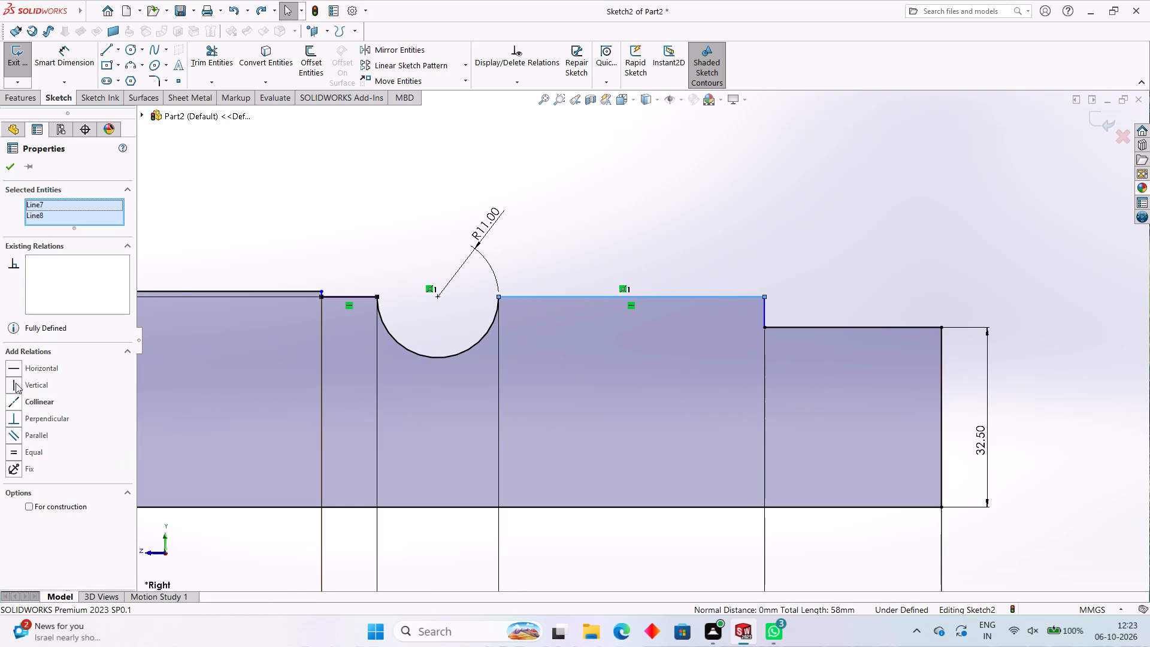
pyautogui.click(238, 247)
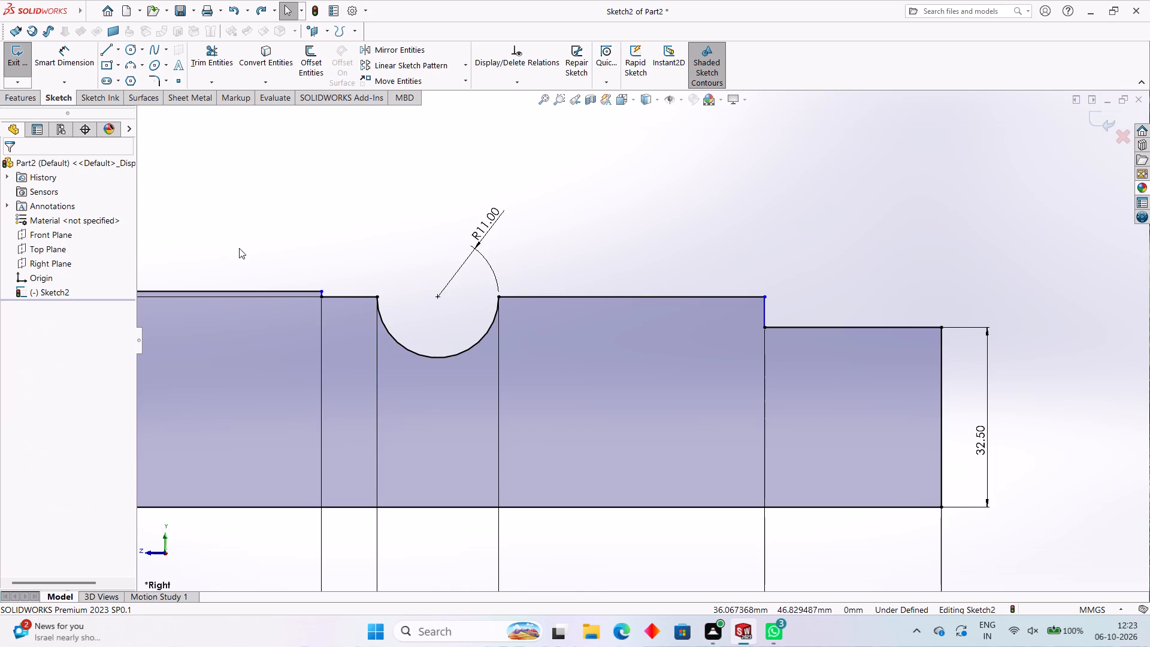
# Delete the horizontal line between the arc groove and the end section, and the short vertical line at its end.
pyautogui.click(621, 297)
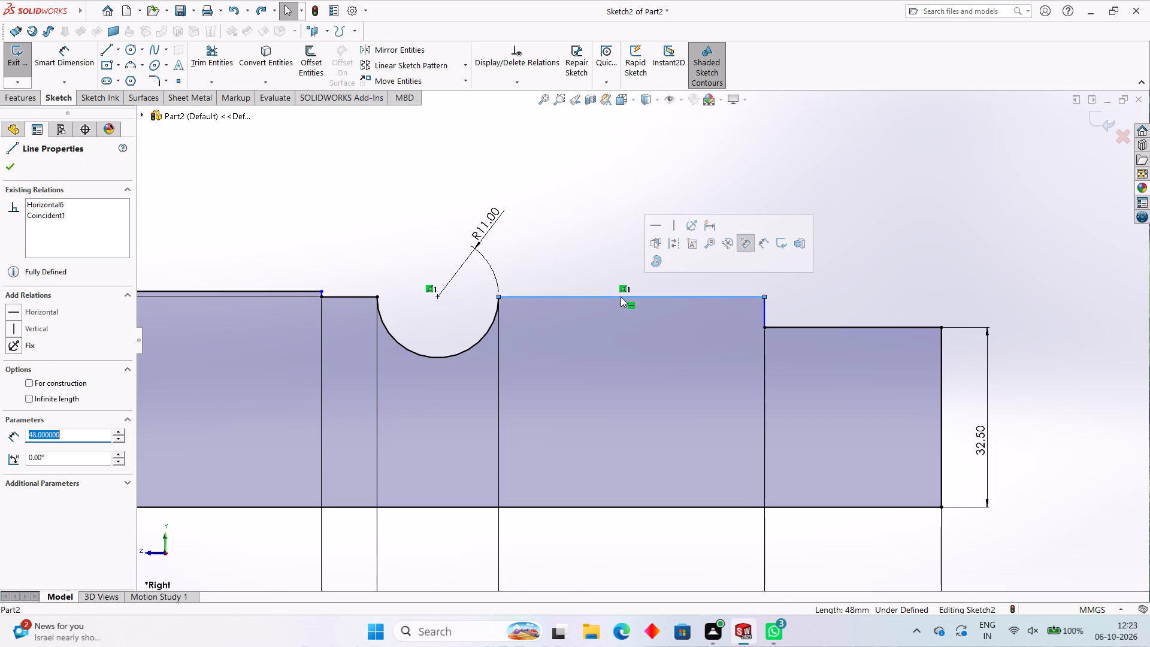
pyautogui.press('Delete')
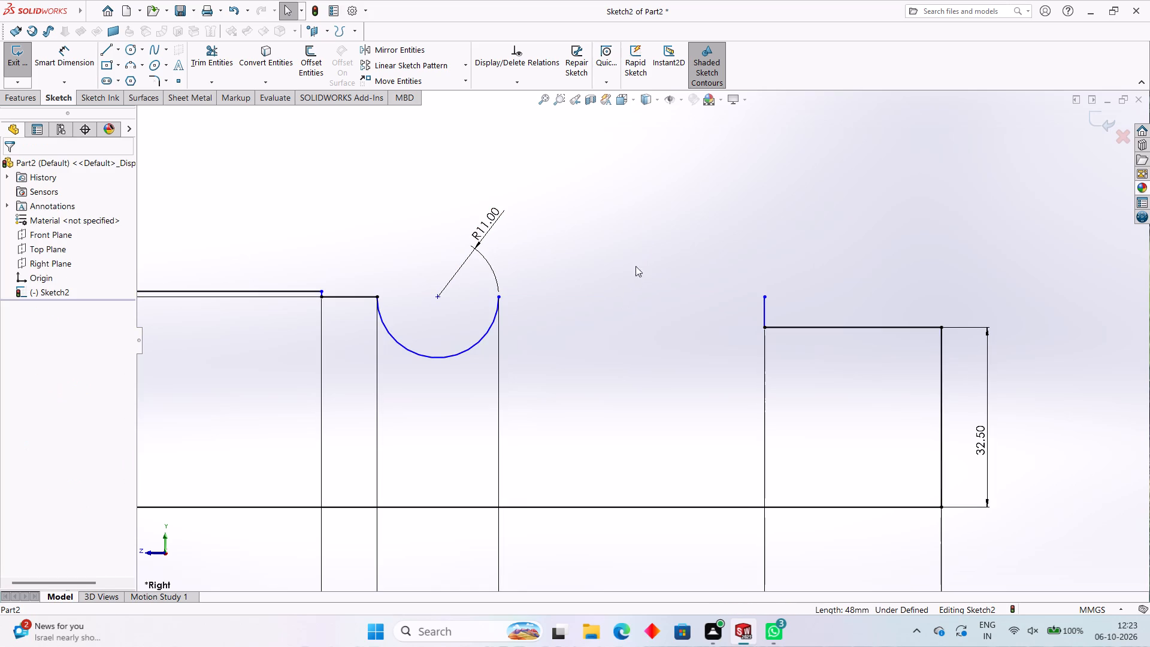
pyautogui.click(764, 303)
pyautogui.press('Delete')
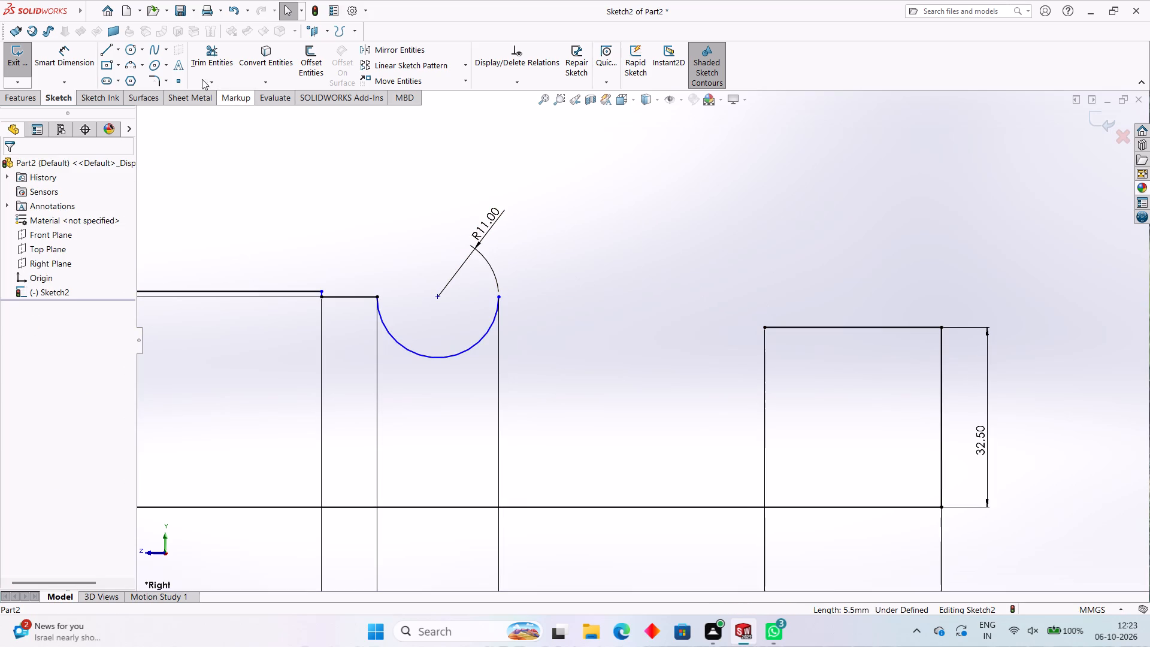
# Draw a vertical line about 3.3 mm up from the end section's inner corner and a horizontal line about 48 mm back to the arc.
pyautogui.click(103, 52)
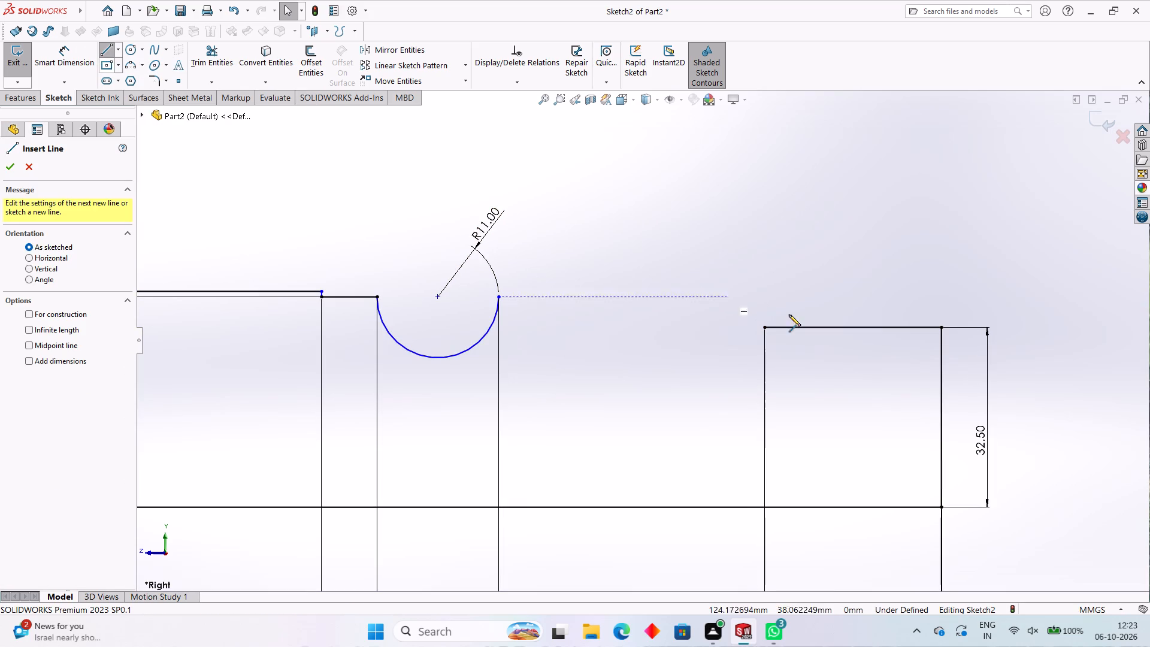
pyautogui.click(765, 326)
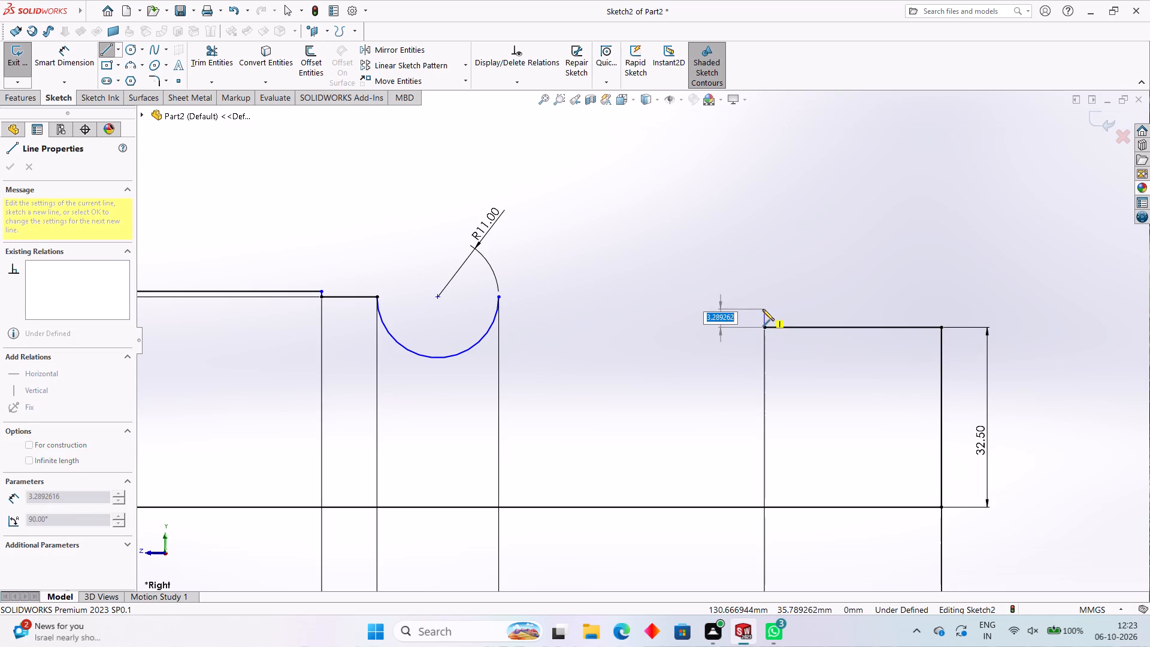
pyautogui.click(762, 309)
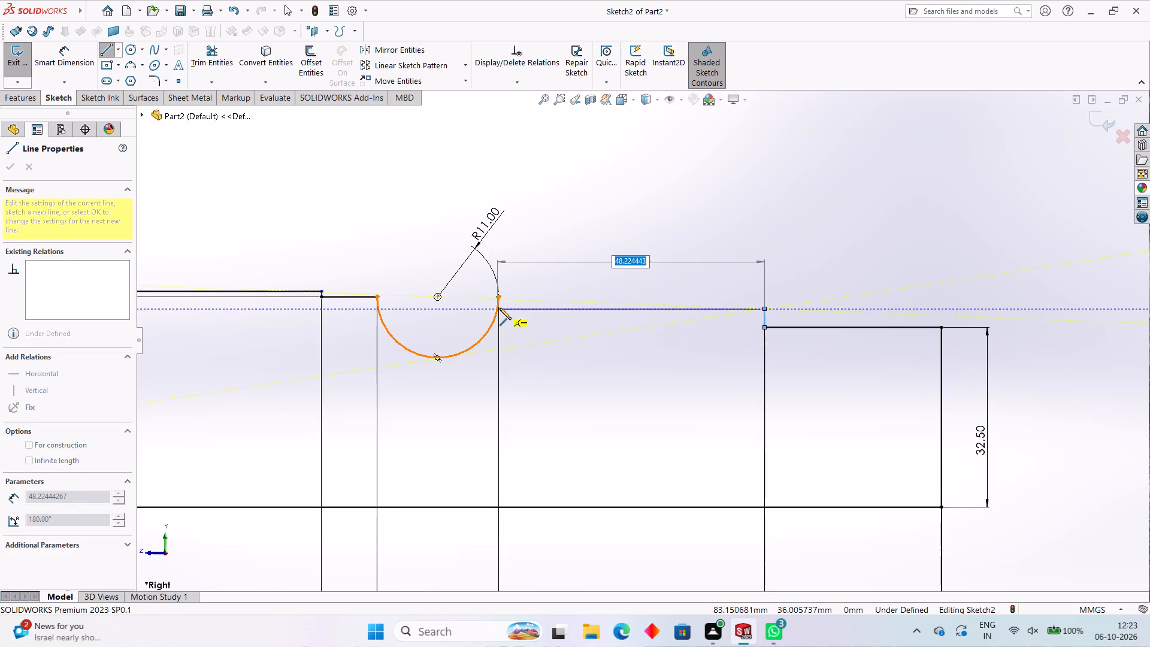
pyautogui.click(498, 308)
pyautogui.moveTo(498, 308); pyautogui.dragTo(503, 308, button='right')
pyautogui.click(522, 312)
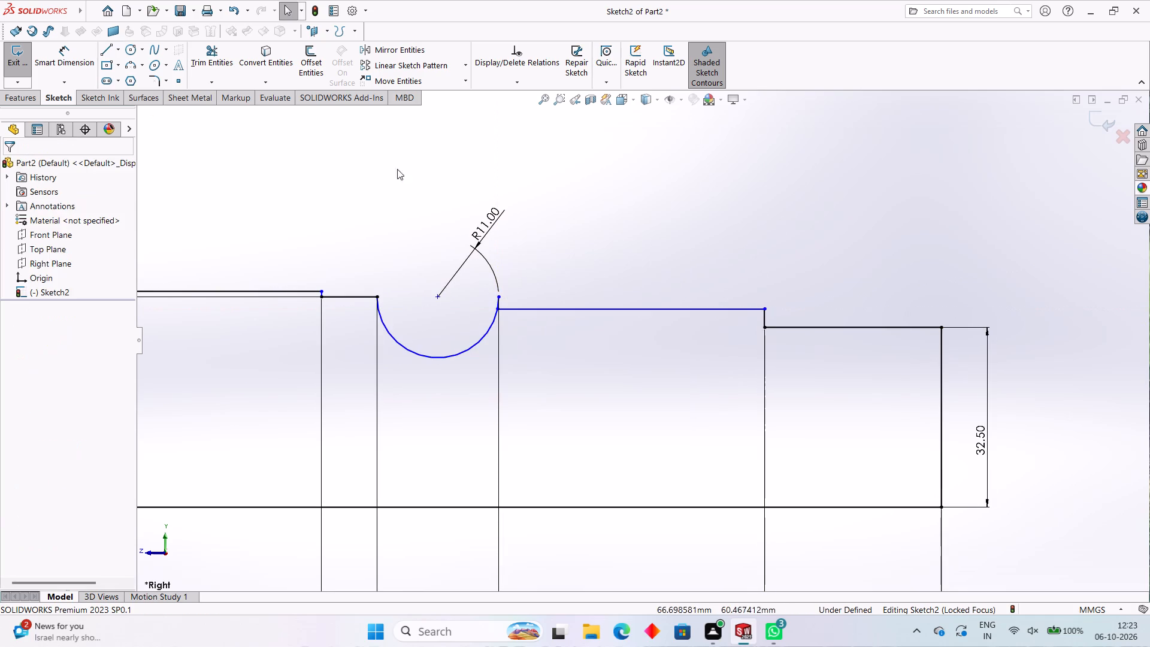
# Trim the short end of the arc groove above the horizontal line, accepting deletion of its associated dimension.
pyautogui.click(219, 58)
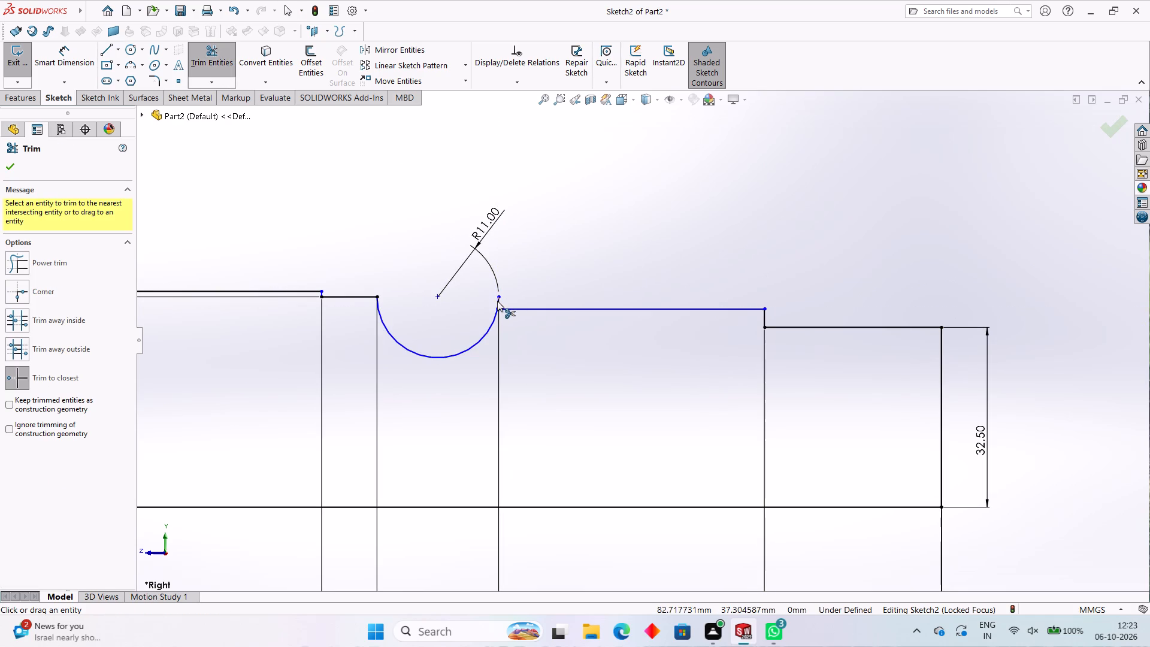
pyautogui.scroll(-4, 498, 300)
pyautogui.click(538, 310)
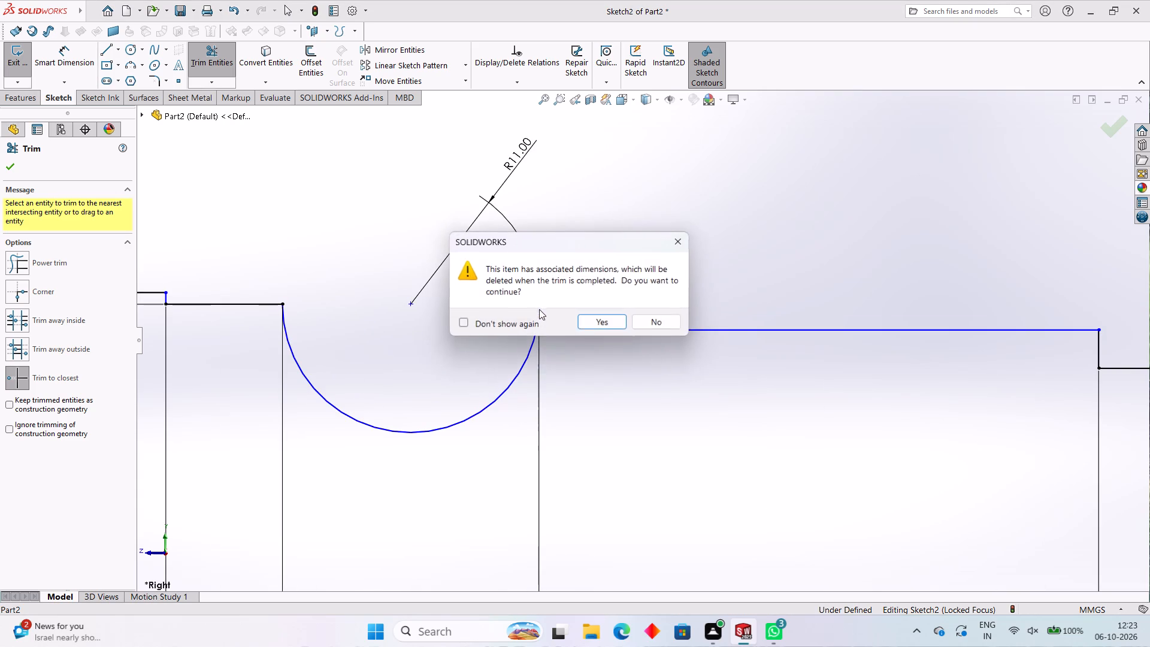
pyautogui.click(615, 325)
pyautogui.scroll(4, 564, 307)
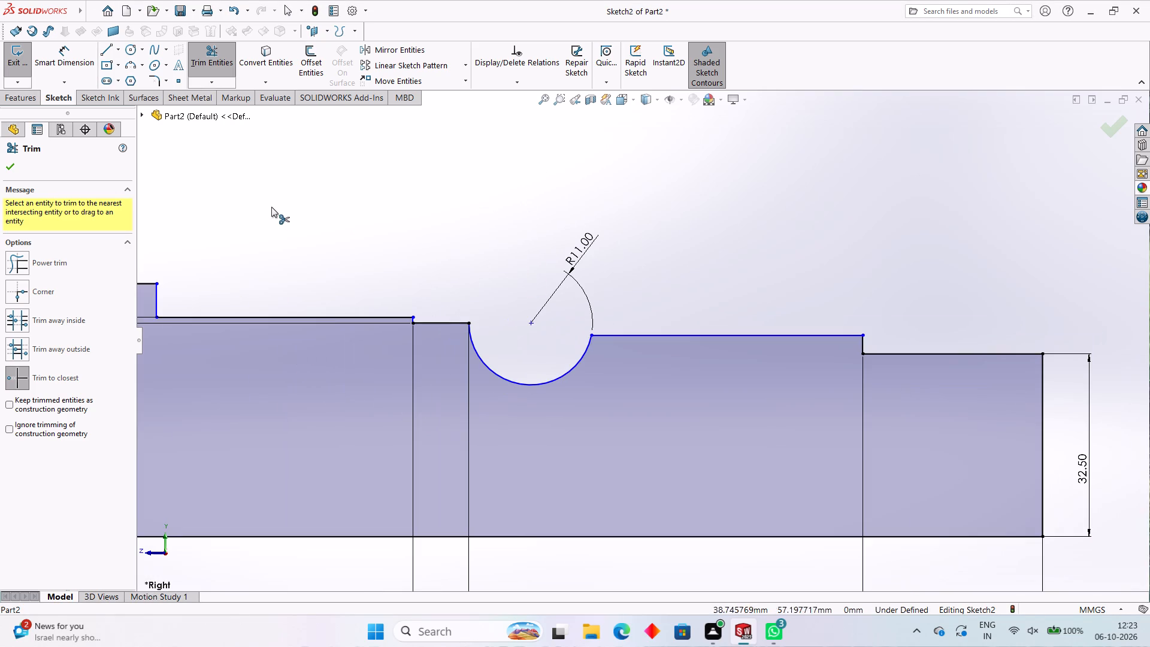
# Dimension the height of the step corner beside the end section from the base line as 36 mm.
pyautogui.click(53, 56)
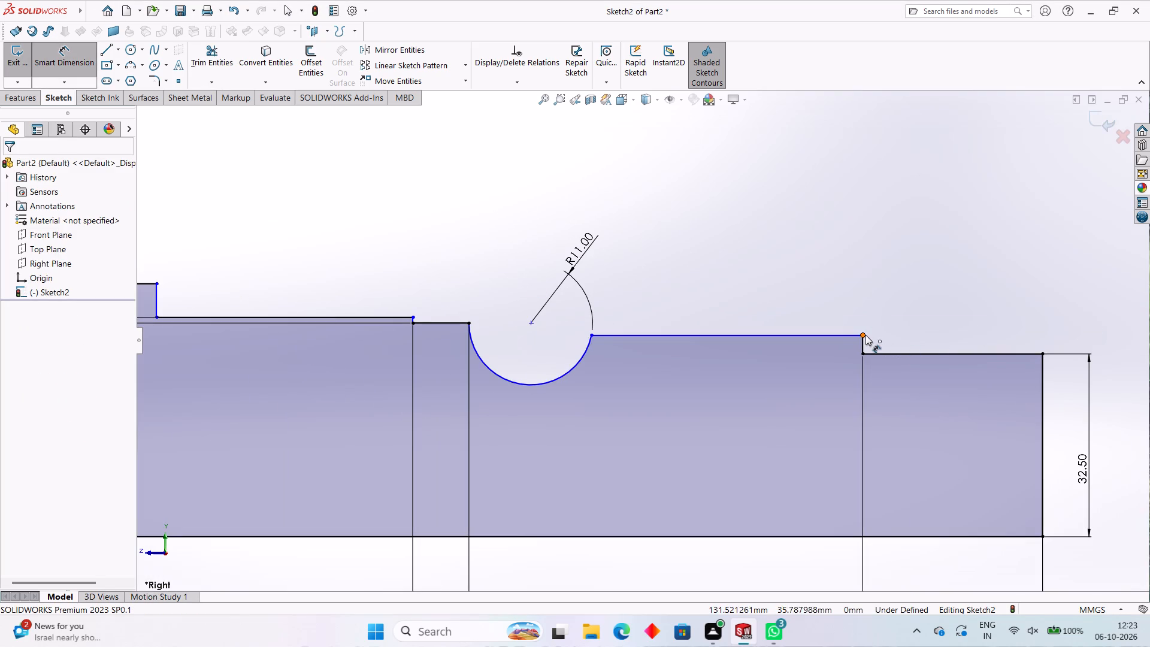
pyautogui.click(865, 335)
pyautogui.click(953, 534)
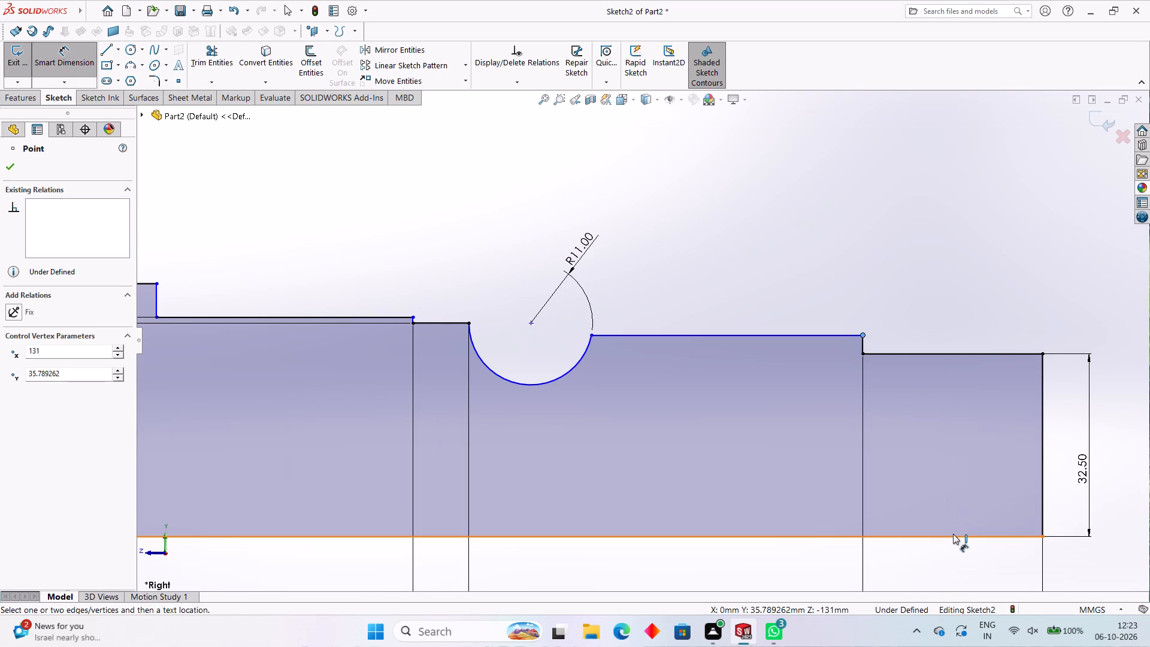
pyautogui.click(1106, 464)
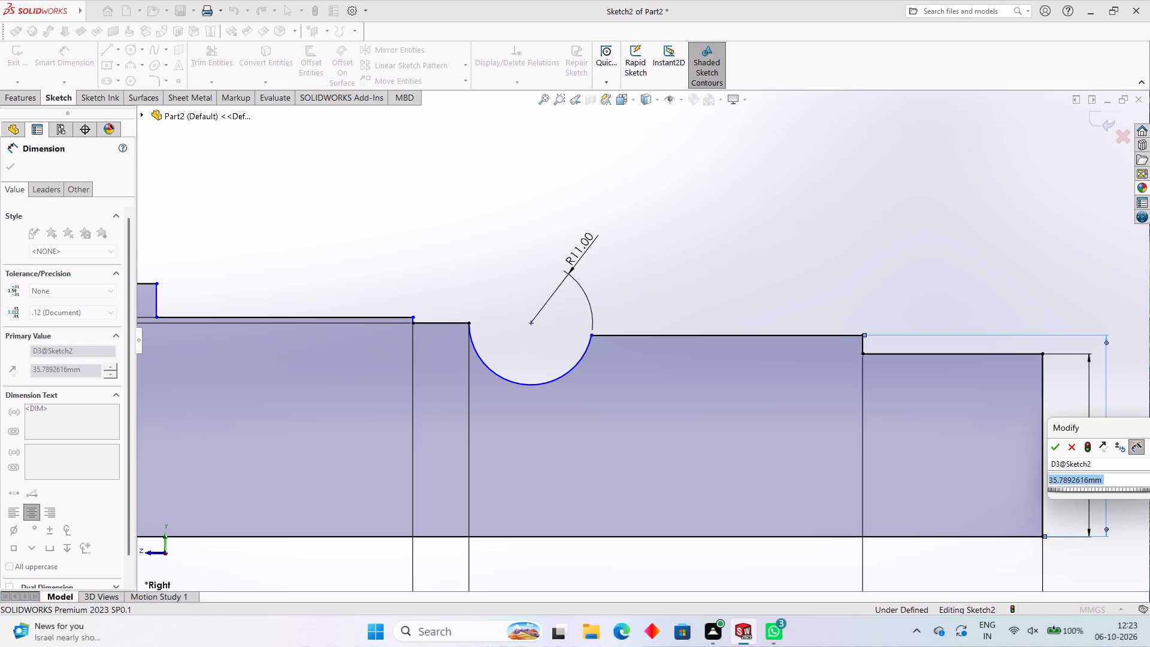
pyautogui.write('36')
pyautogui.press('Return')
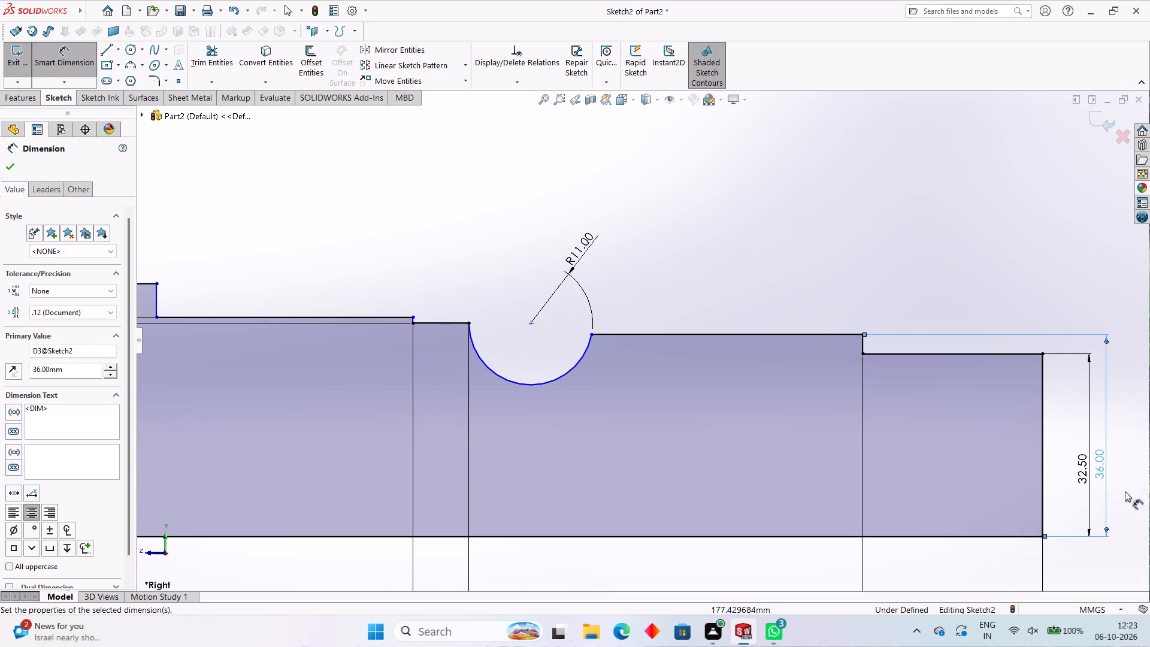
pyautogui.click(1002, 300)
# Dimension the width of the tall flange's top edge at the origin end as 5 mm.
pyautogui.scroll(3, 1006, 431)
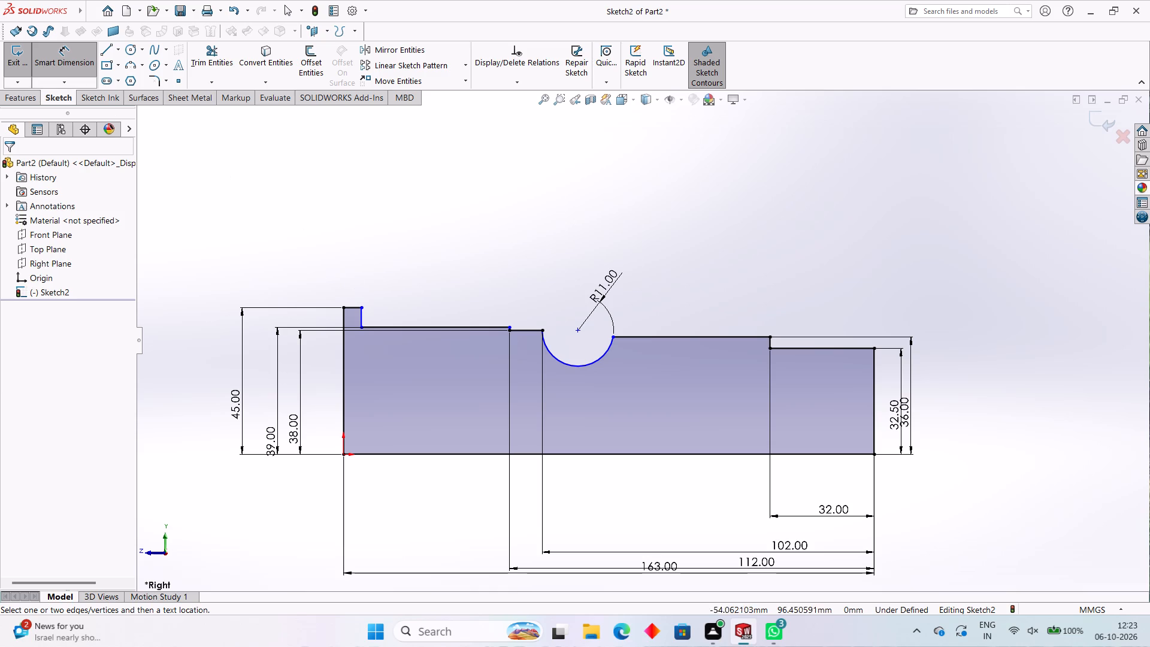
pyautogui.click(350, 306)
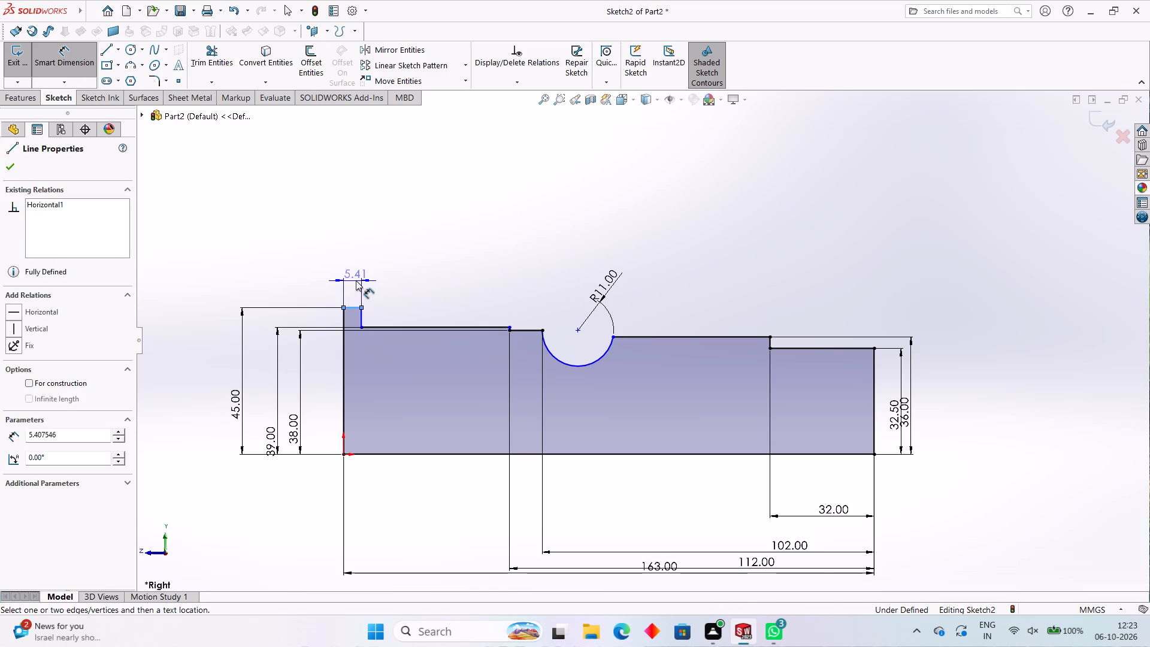
pyautogui.click(356, 280)
pyautogui.press('5')
pyautogui.press('Return')
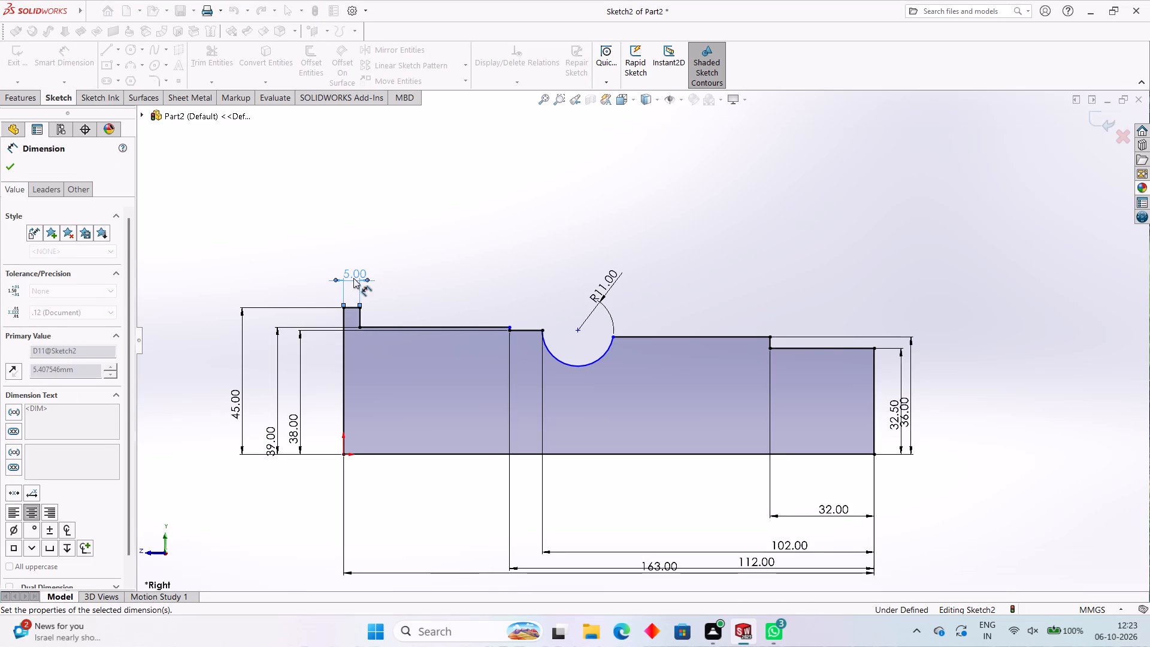
pyautogui.click(417, 216)
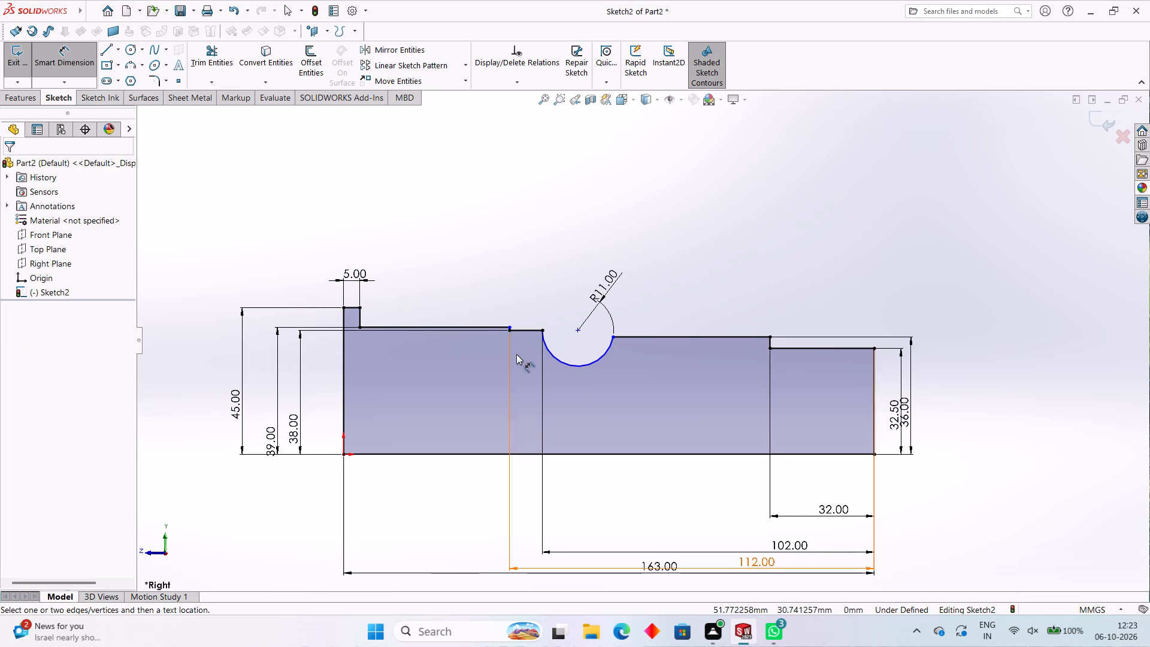
# Dimension the short vertical step between the 39 mm and 38 mm high sections as 1 mm.
pyautogui.scroll(-10, 514, 327)
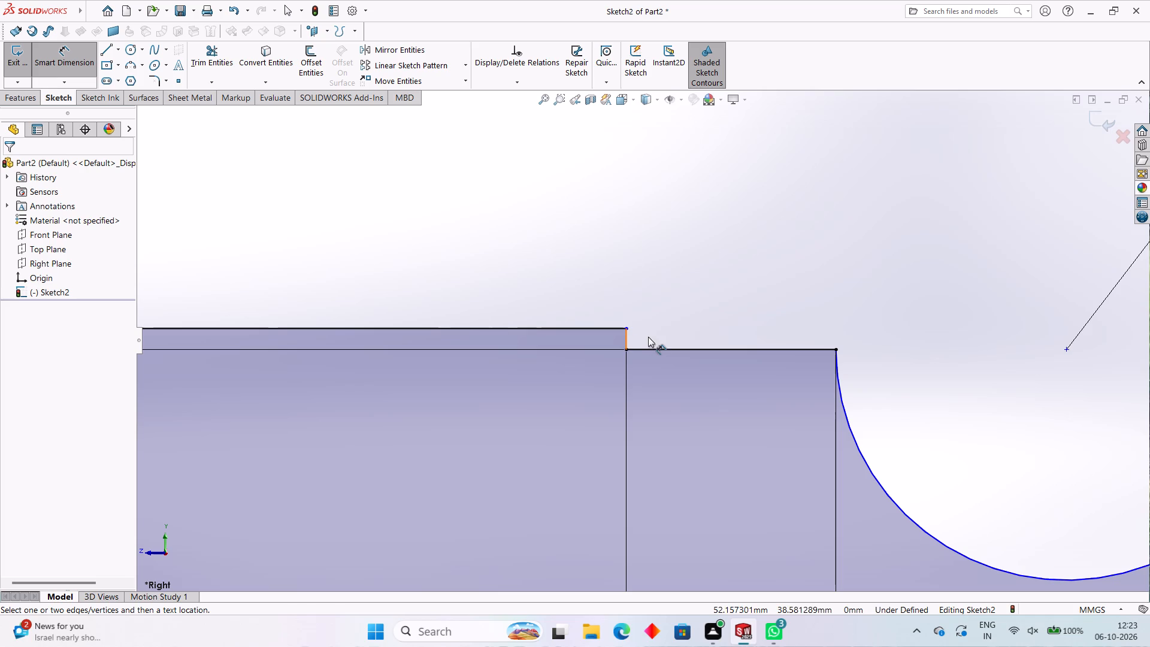
pyautogui.click(628, 338)
pyautogui.click(647, 338)
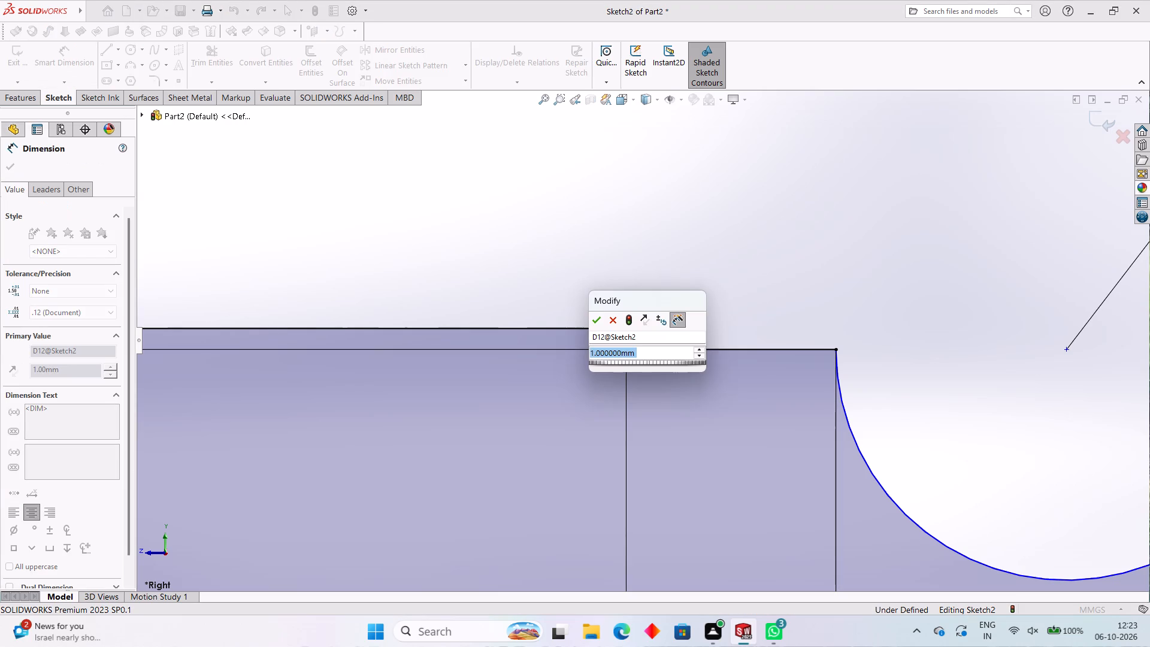
pyautogui.click(600, 322)
pyautogui.scroll(5, 774, 364)
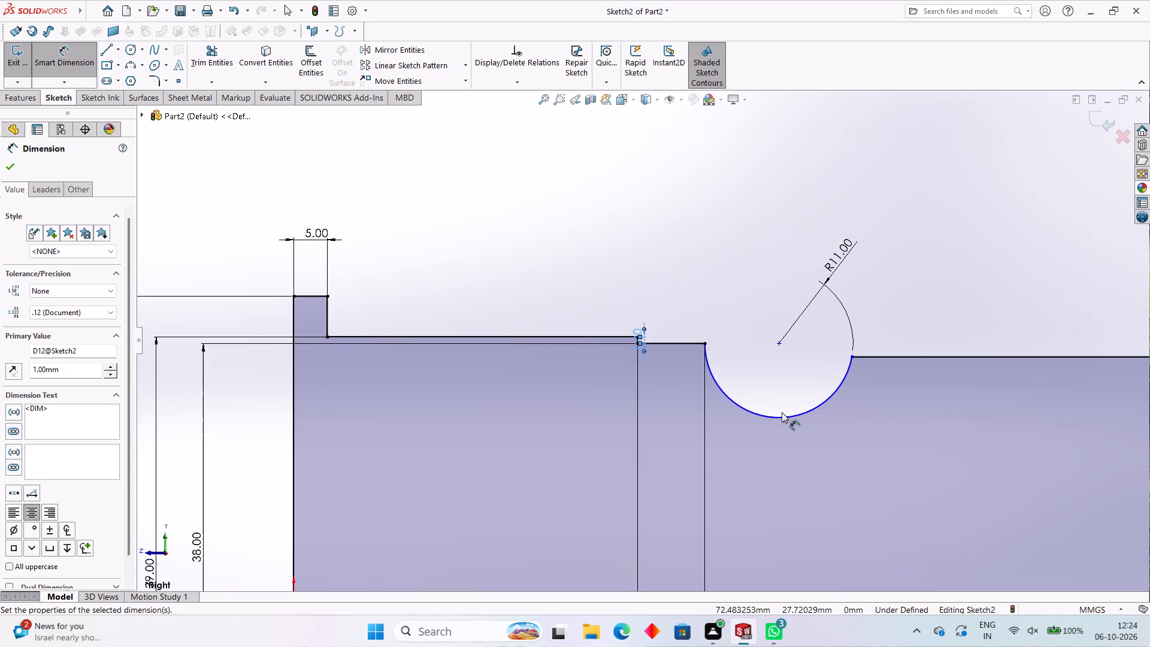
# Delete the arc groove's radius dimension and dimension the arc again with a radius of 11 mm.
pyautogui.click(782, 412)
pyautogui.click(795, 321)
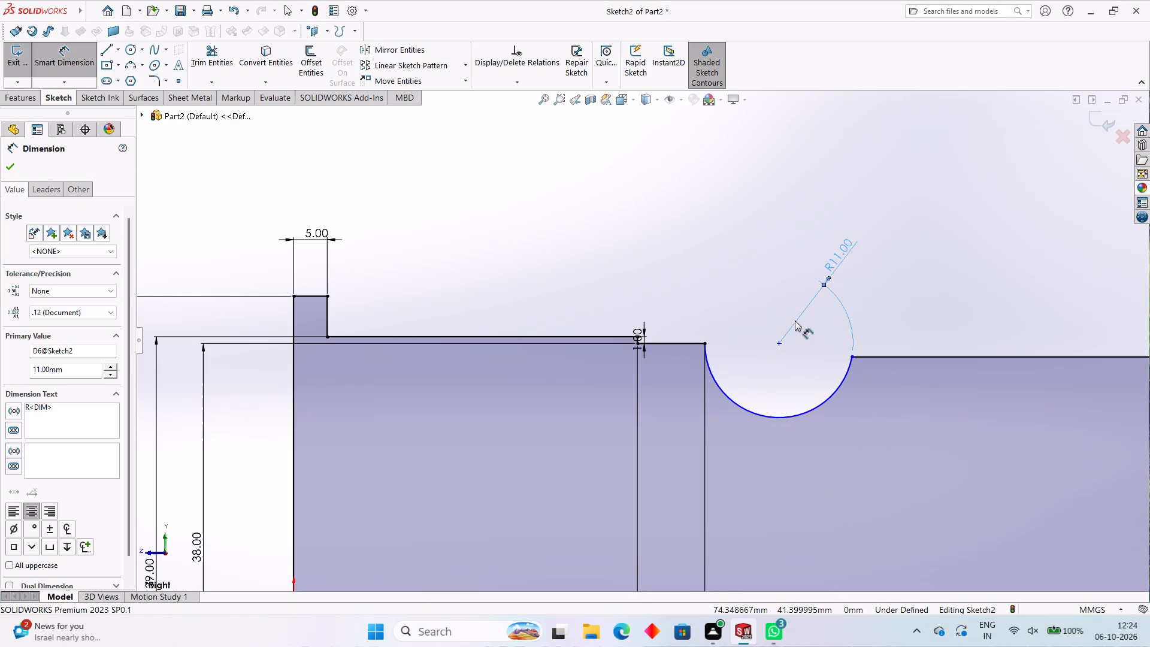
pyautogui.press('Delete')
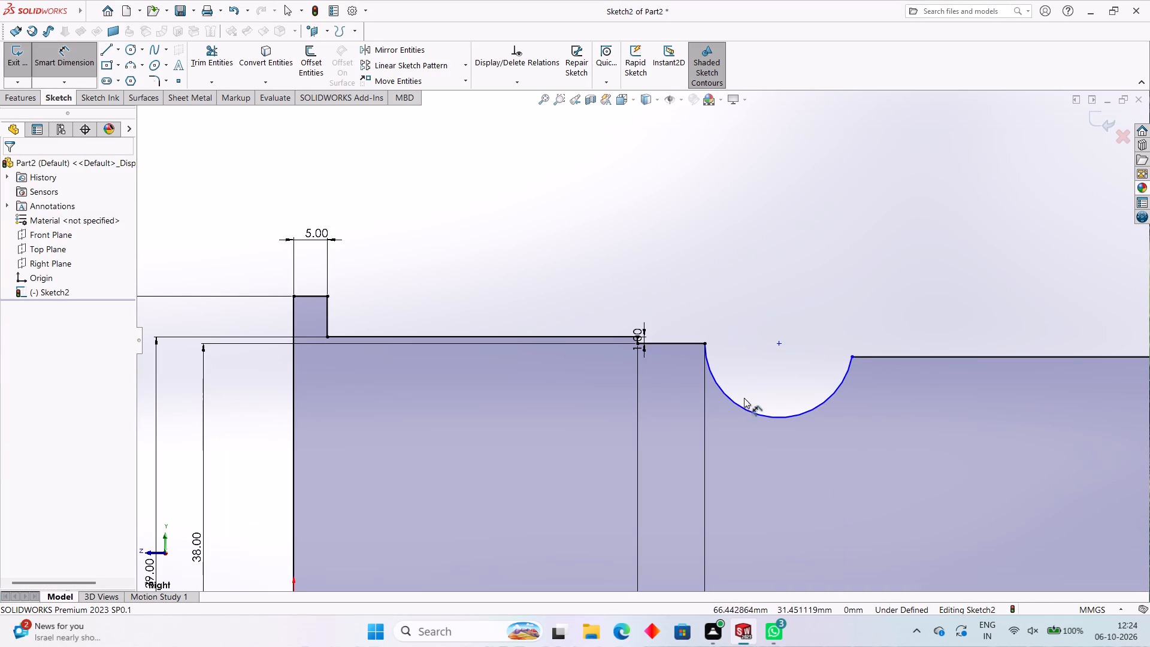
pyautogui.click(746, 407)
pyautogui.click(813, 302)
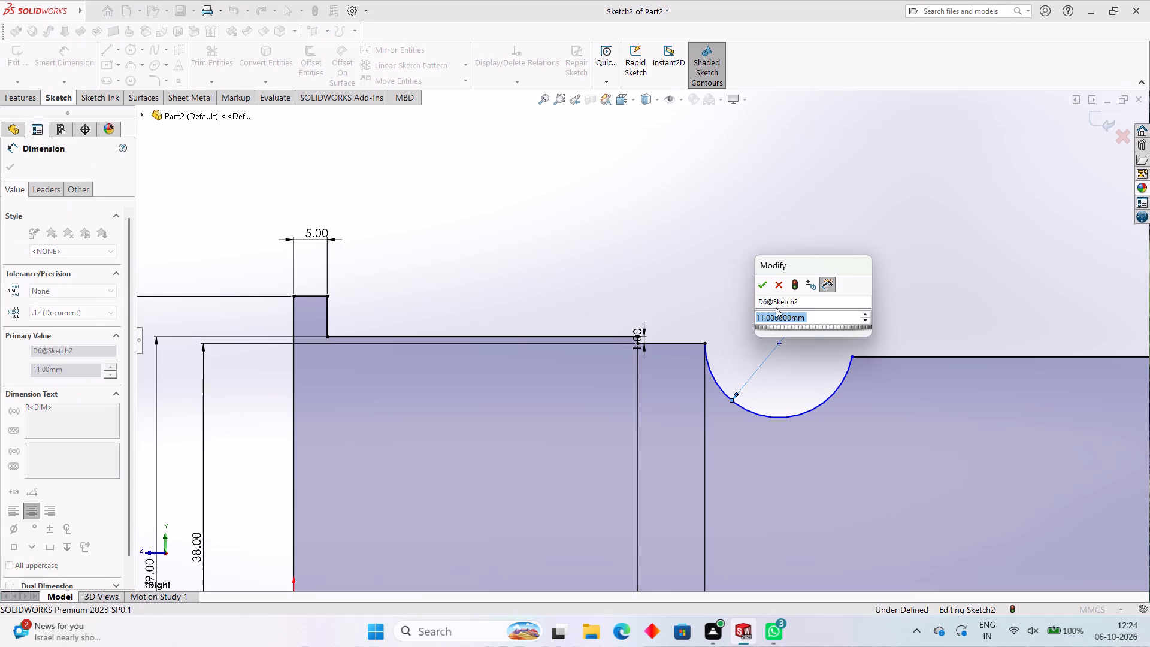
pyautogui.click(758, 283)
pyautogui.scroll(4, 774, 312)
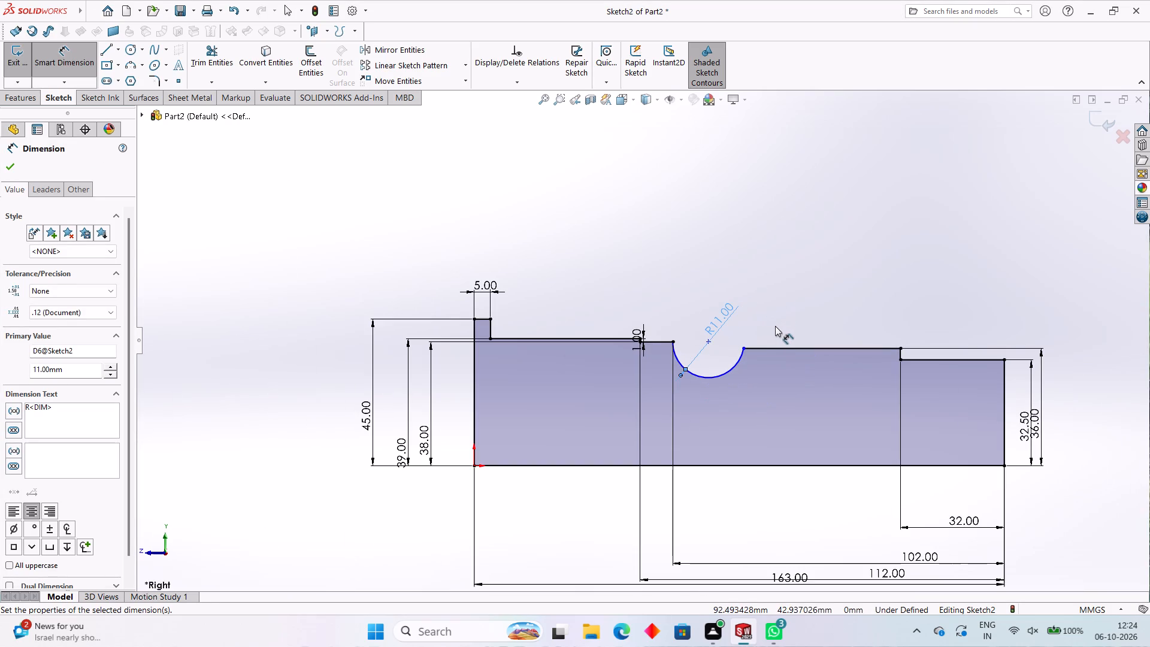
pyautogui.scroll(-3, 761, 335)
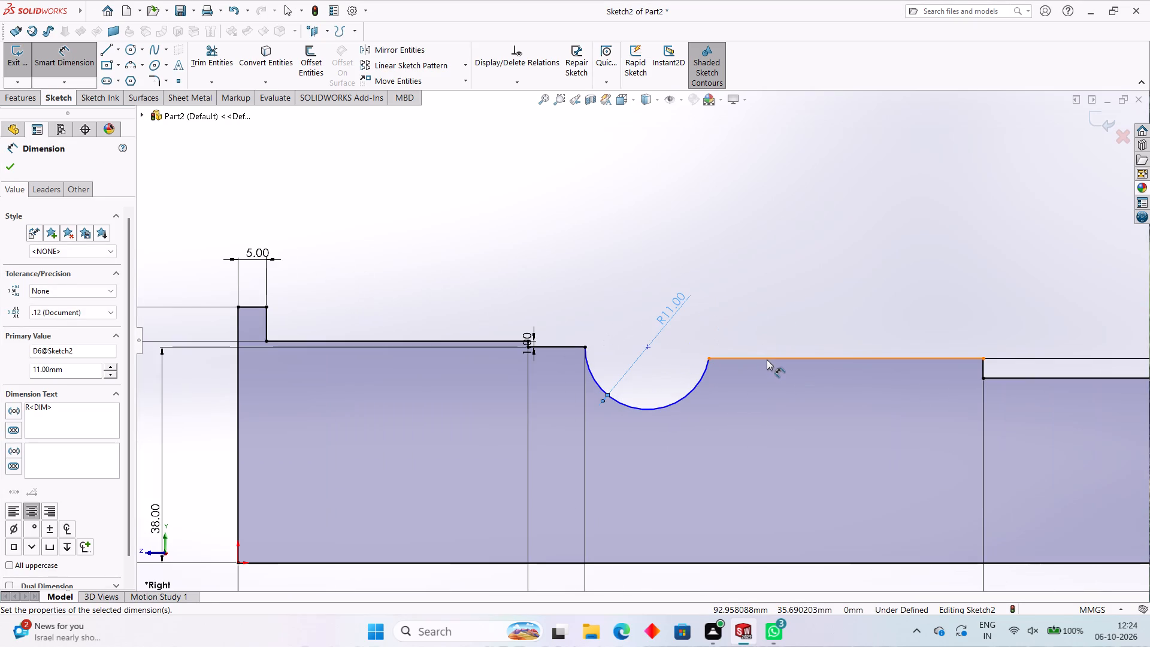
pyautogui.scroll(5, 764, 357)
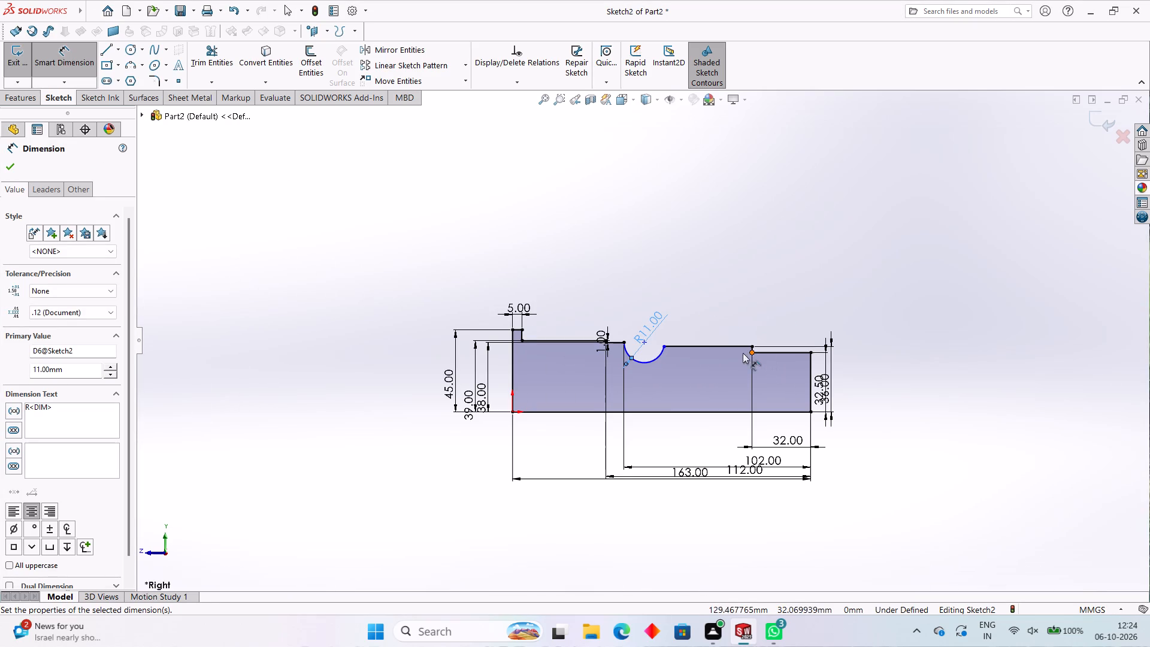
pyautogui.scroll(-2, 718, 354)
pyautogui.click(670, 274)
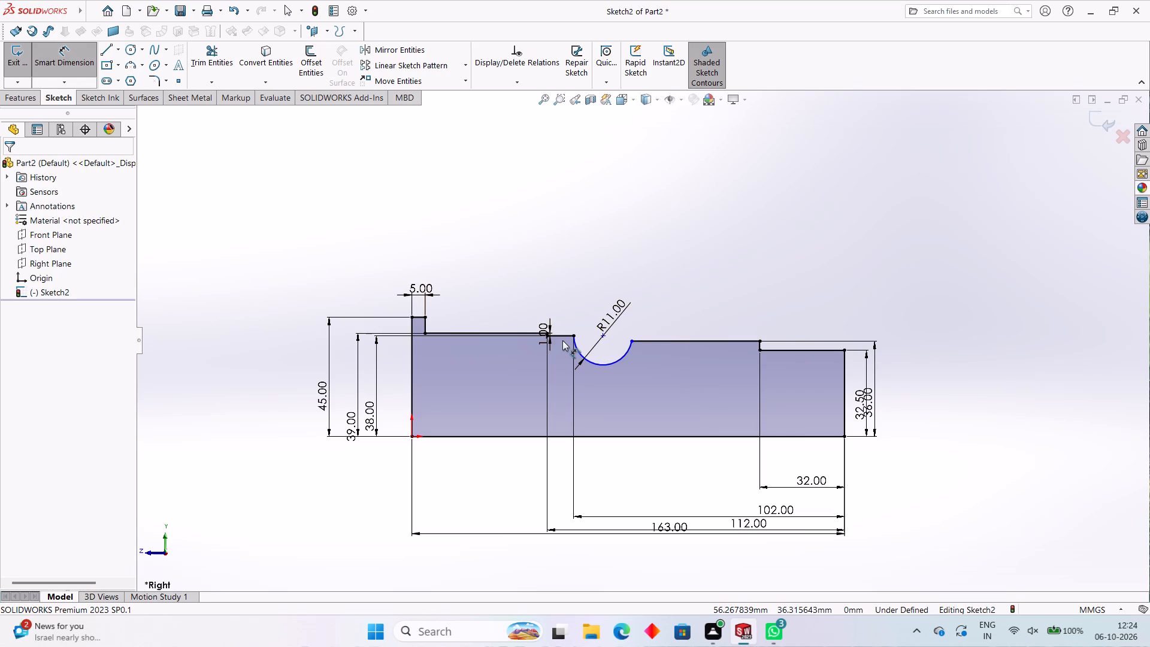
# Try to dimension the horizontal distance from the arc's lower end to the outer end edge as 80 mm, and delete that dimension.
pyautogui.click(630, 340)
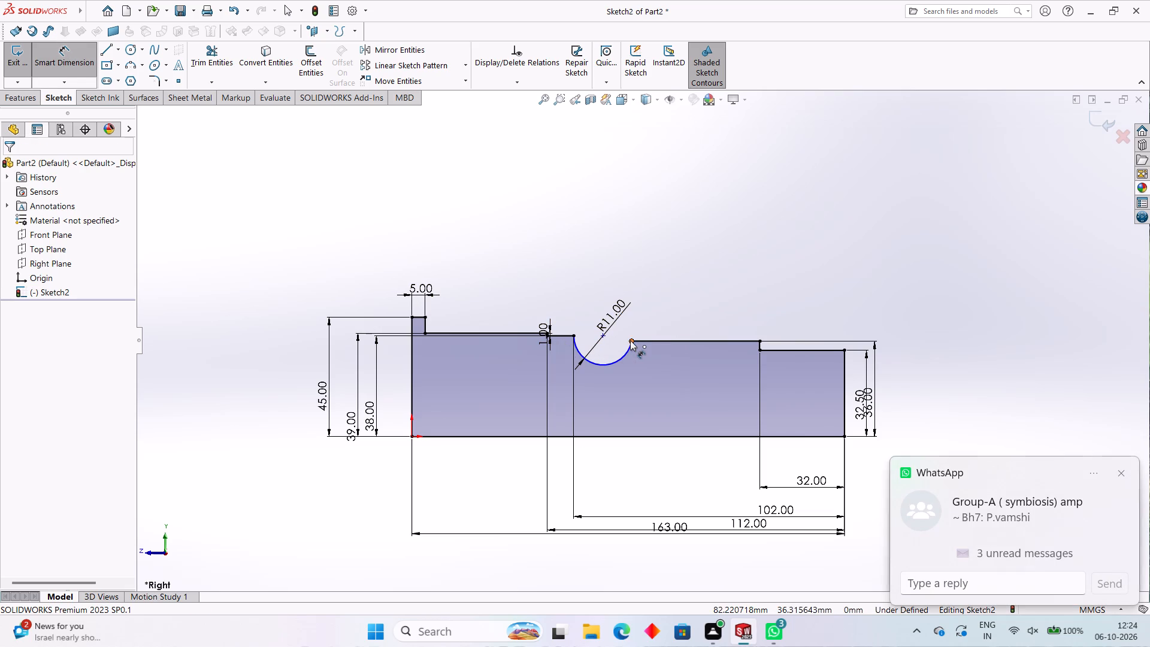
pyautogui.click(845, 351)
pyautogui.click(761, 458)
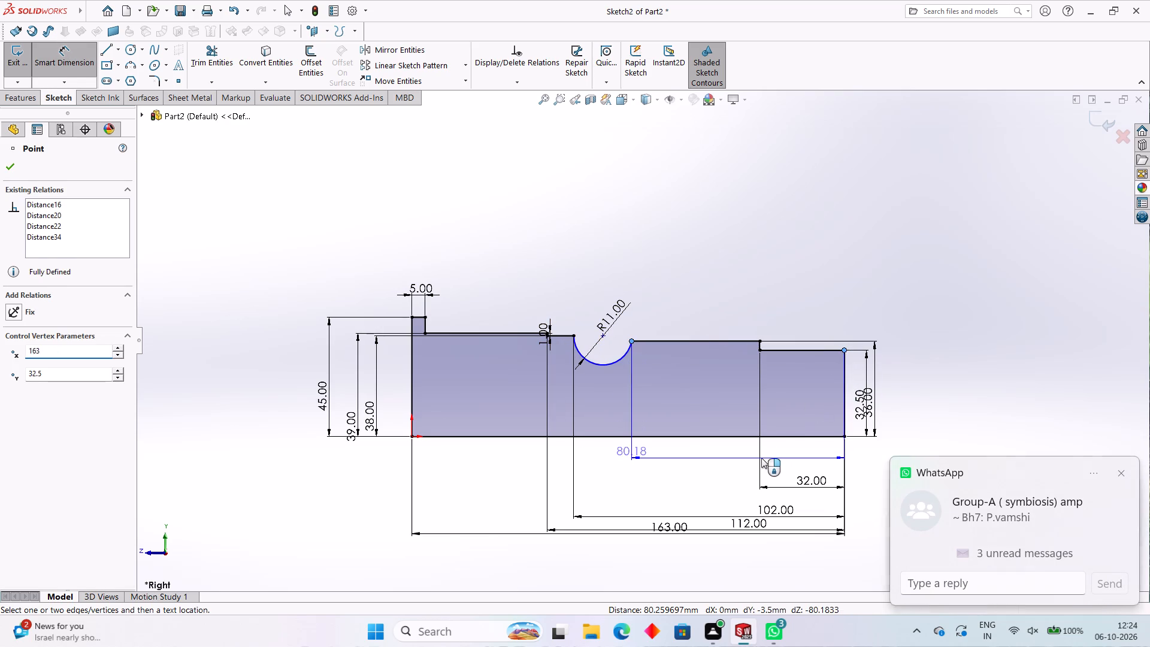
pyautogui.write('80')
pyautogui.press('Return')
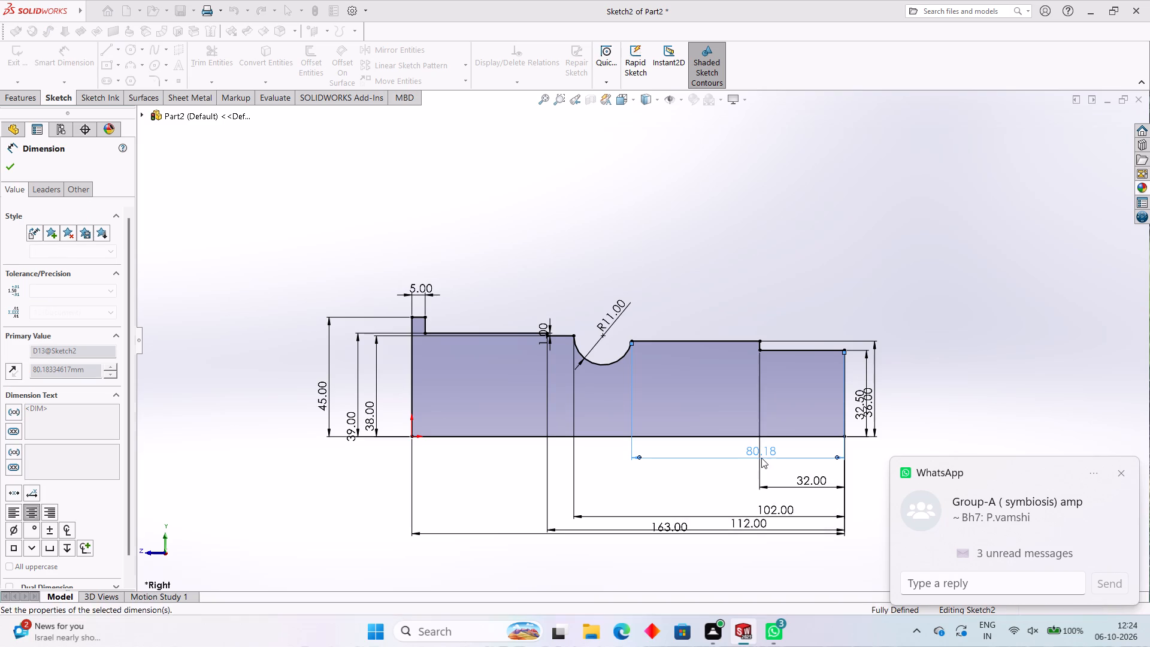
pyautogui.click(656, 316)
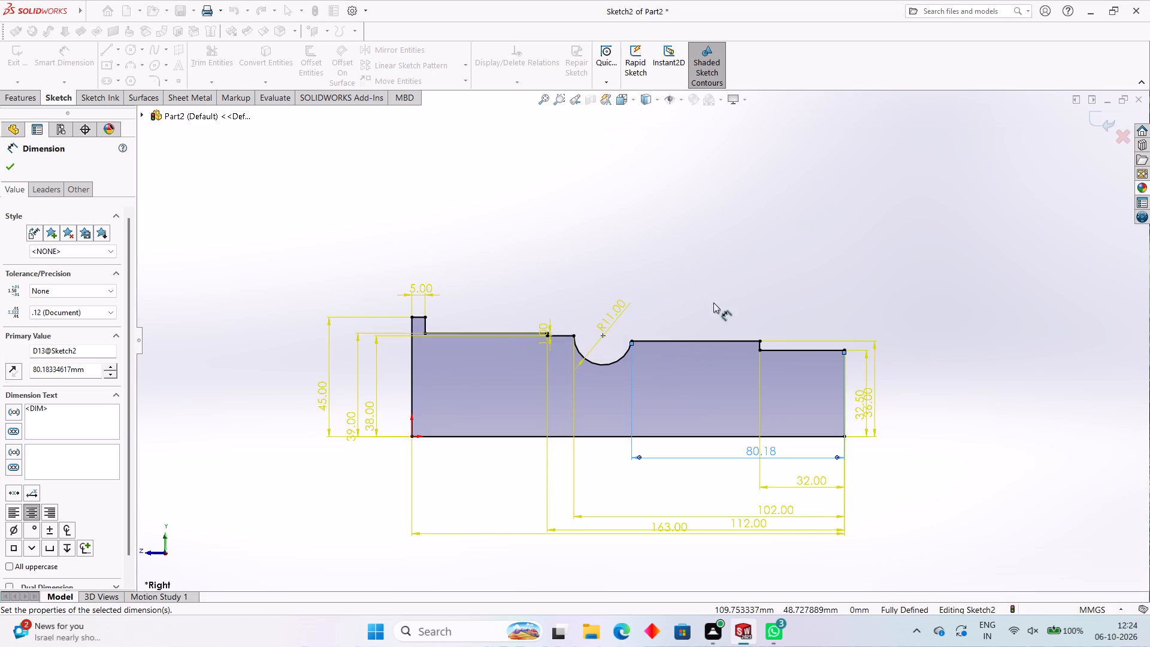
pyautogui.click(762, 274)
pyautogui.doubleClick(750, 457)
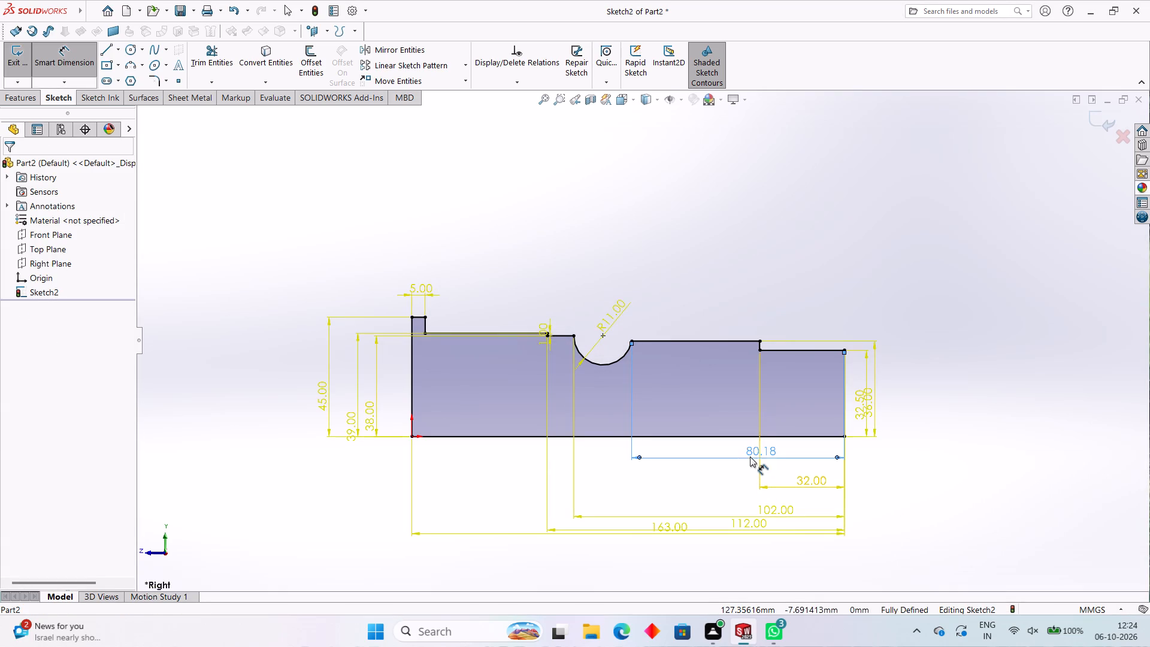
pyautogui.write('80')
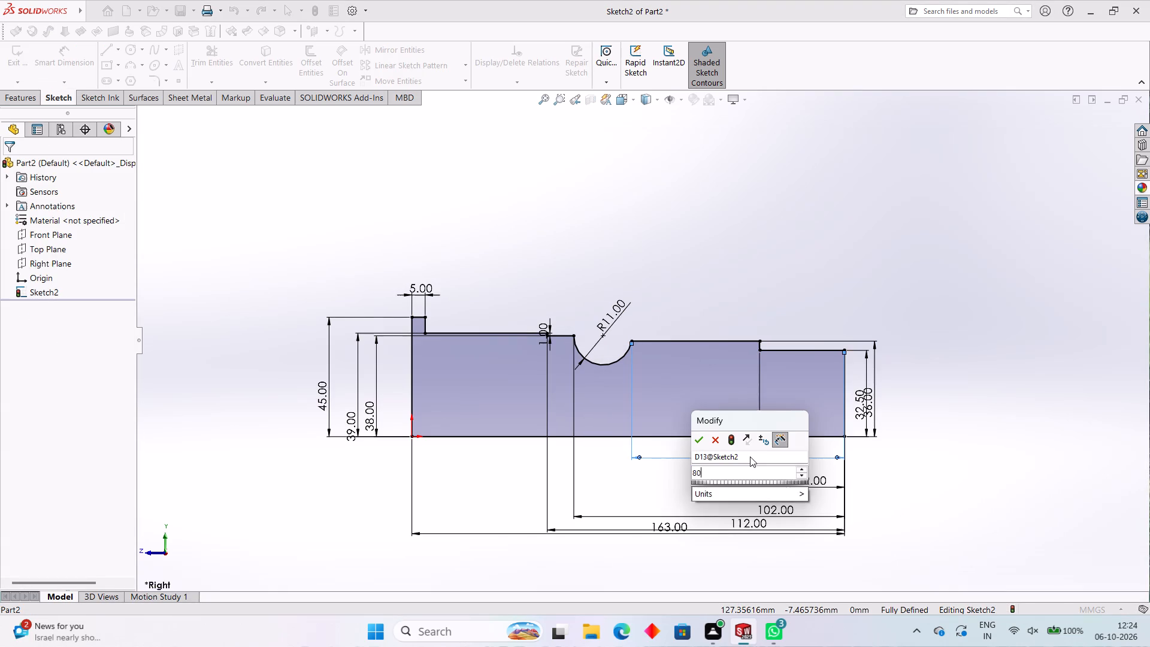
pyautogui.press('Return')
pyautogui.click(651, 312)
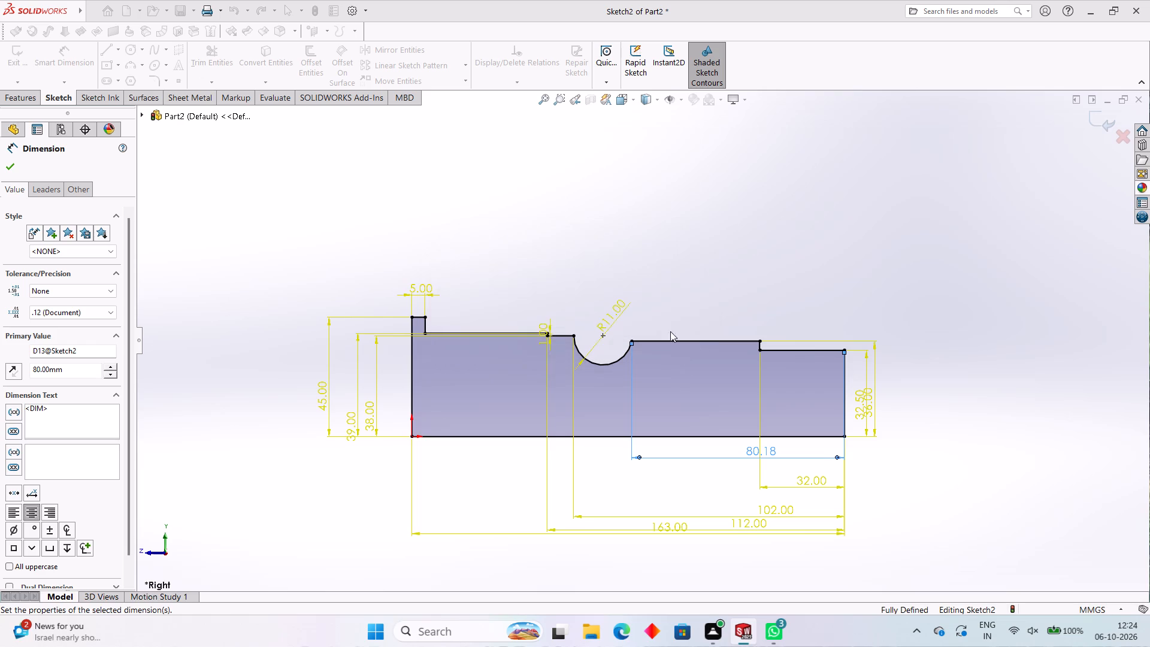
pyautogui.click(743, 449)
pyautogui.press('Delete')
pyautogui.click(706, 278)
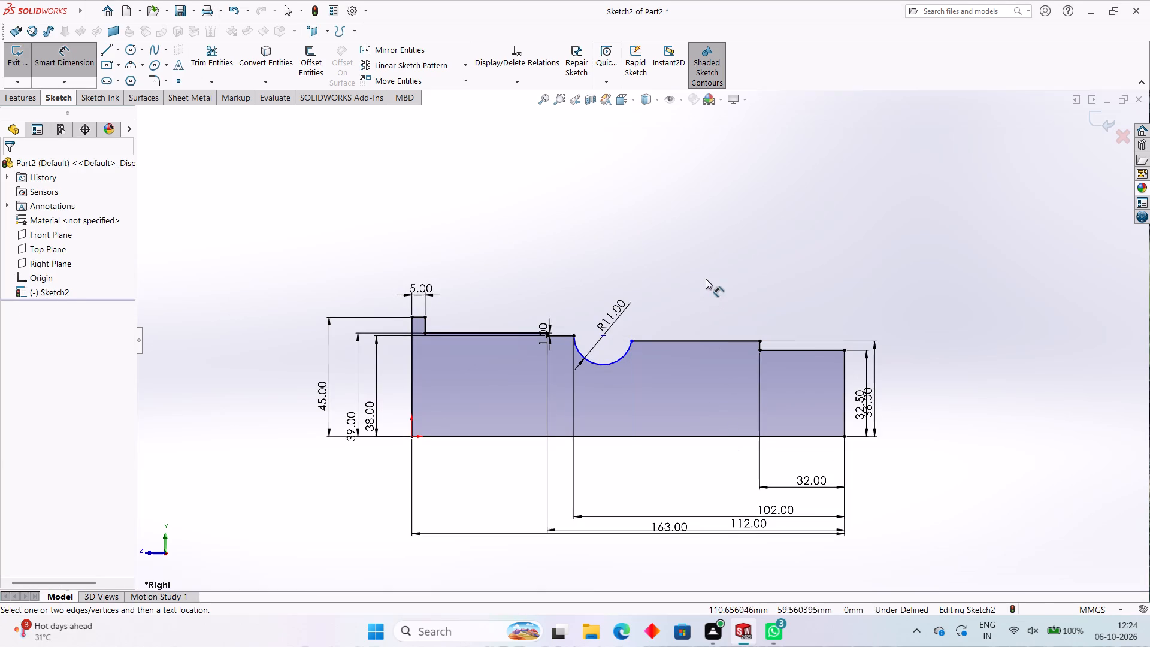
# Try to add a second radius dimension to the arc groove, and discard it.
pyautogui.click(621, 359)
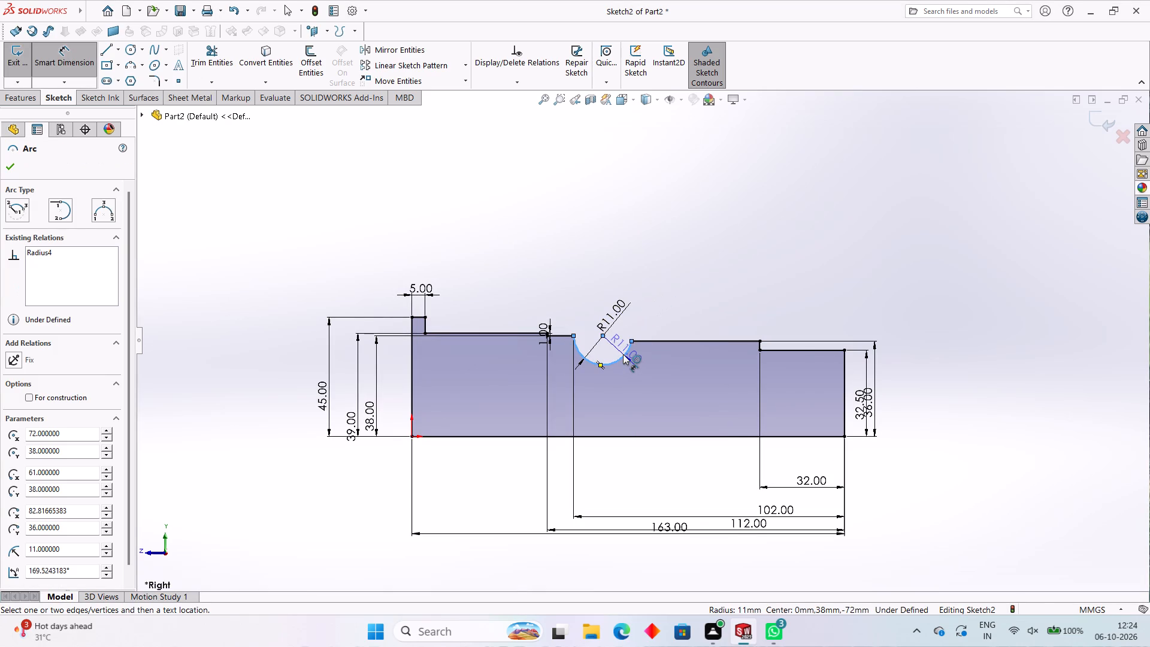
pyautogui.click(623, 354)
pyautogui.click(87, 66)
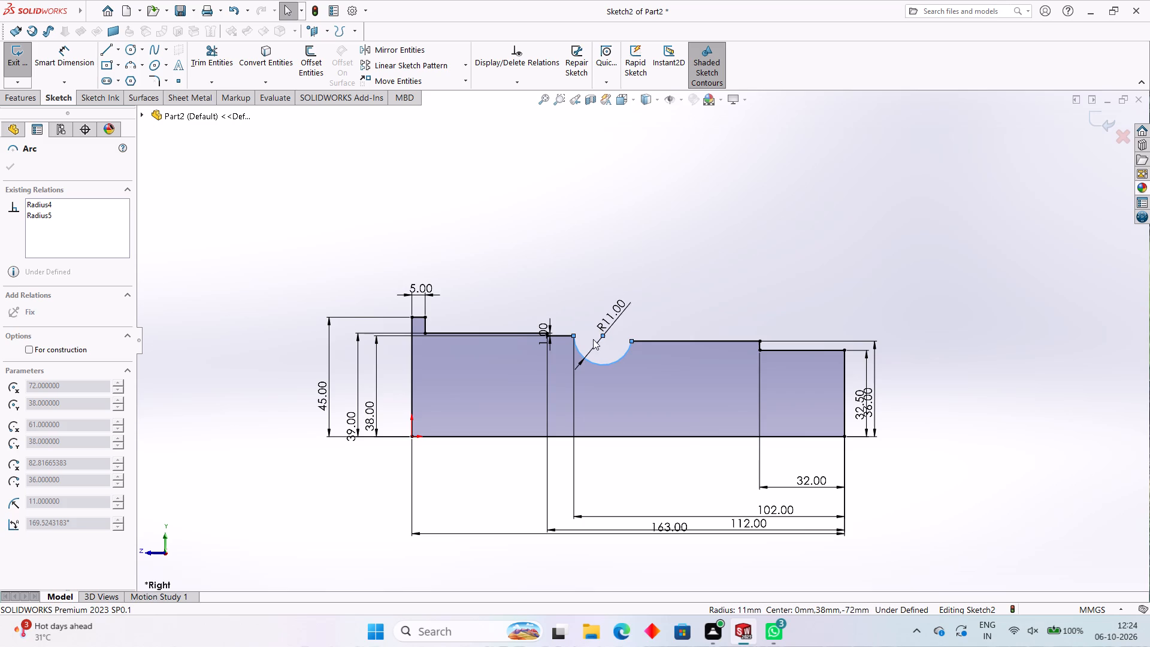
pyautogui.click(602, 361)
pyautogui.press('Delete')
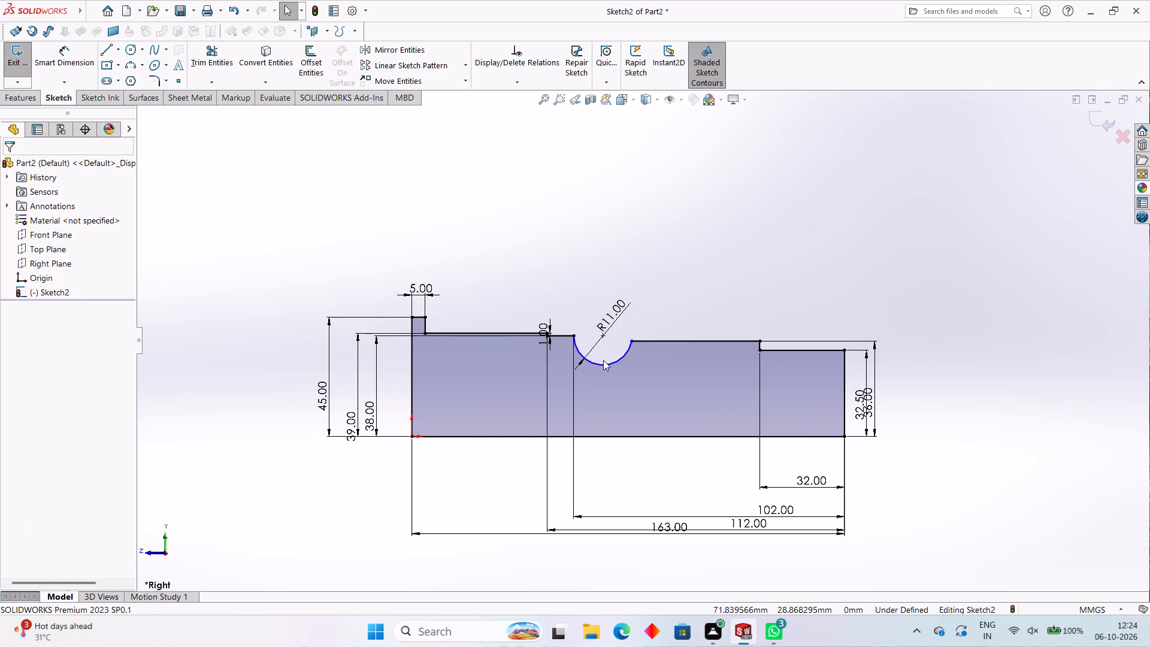
# Delete the groove arc between the 38 mm and 36 mm high sections.
pyautogui.click(606, 366)
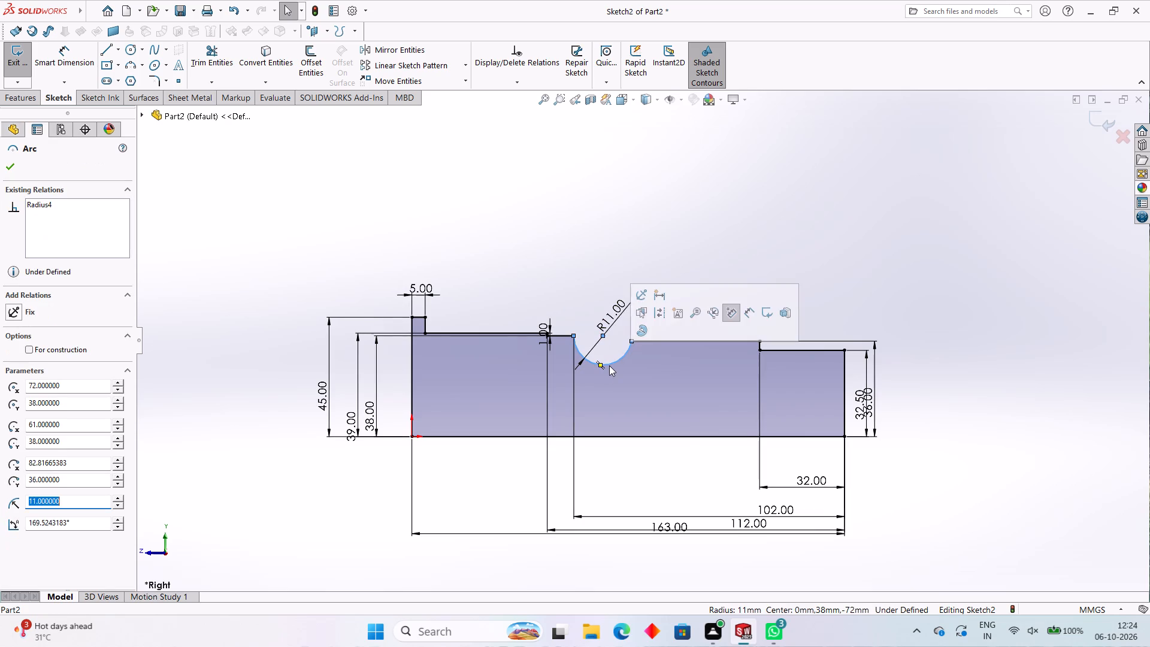
pyautogui.press('Delete')
pyautogui.click(503, 312)
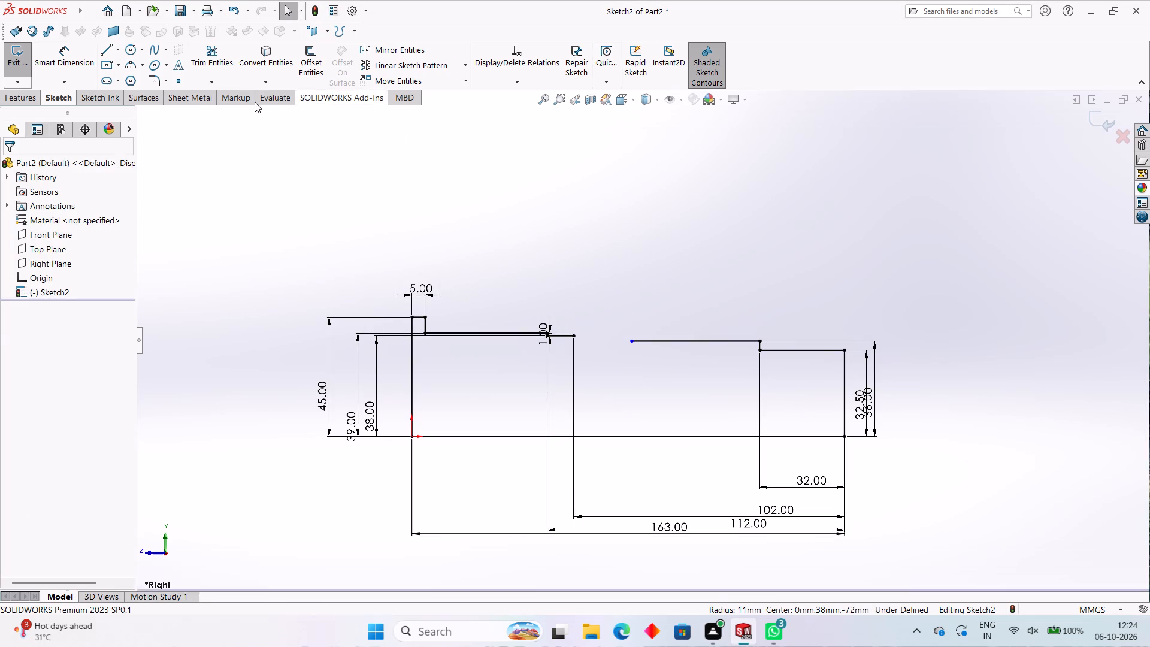
# Redraw the groove as a three-point arc of about 11 mm radius, dipping between the 38 mm and 36 mm high sections.
pyautogui.click(133, 65)
pyautogui.scroll(-3, 661, 320)
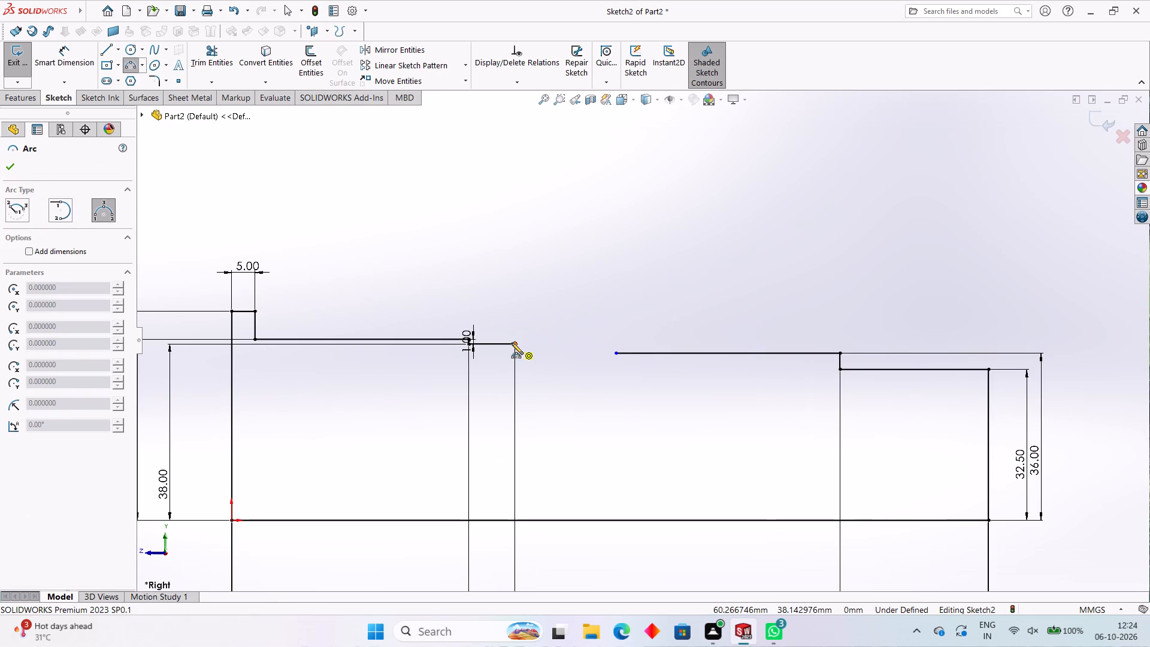
pyautogui.click(512, 343)
pyautogui.click(617, 354)
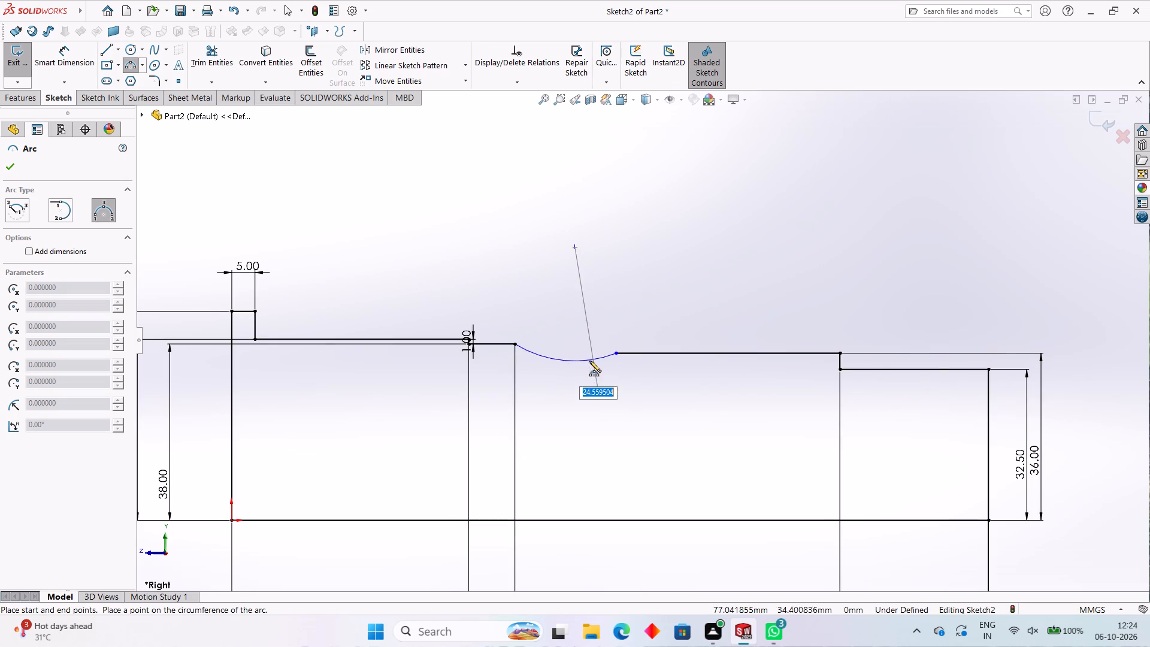
pyautogui.click(575, 400)
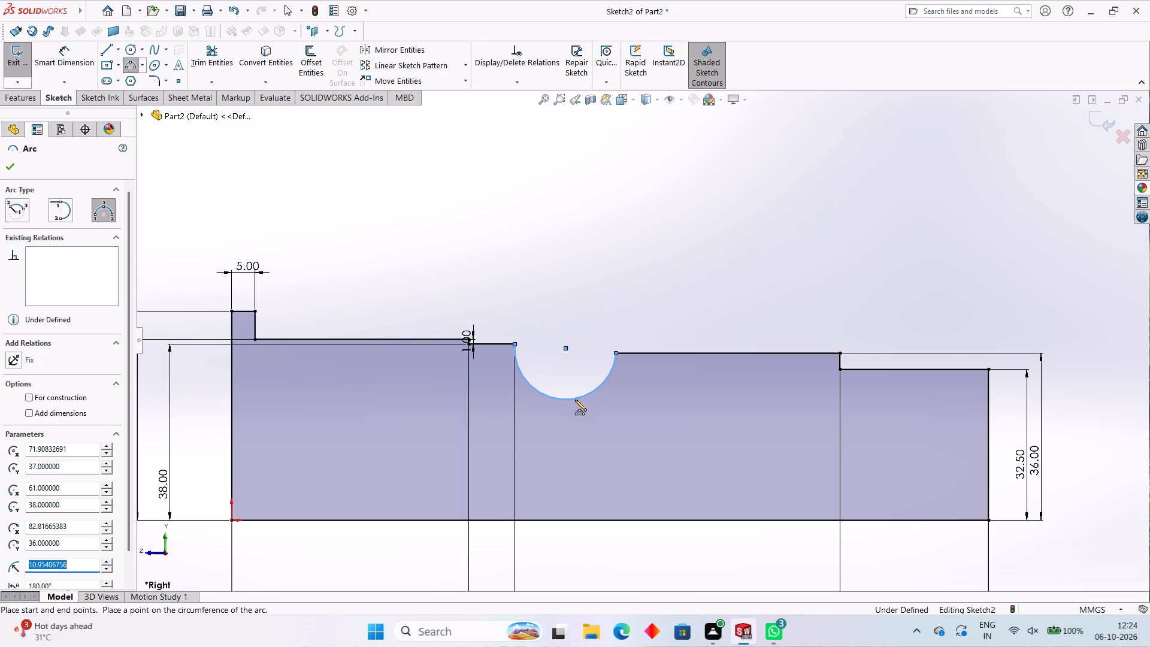
# Dimension the new groove arc with a radius of 11 mm.
pyautogui.click(85, 61)
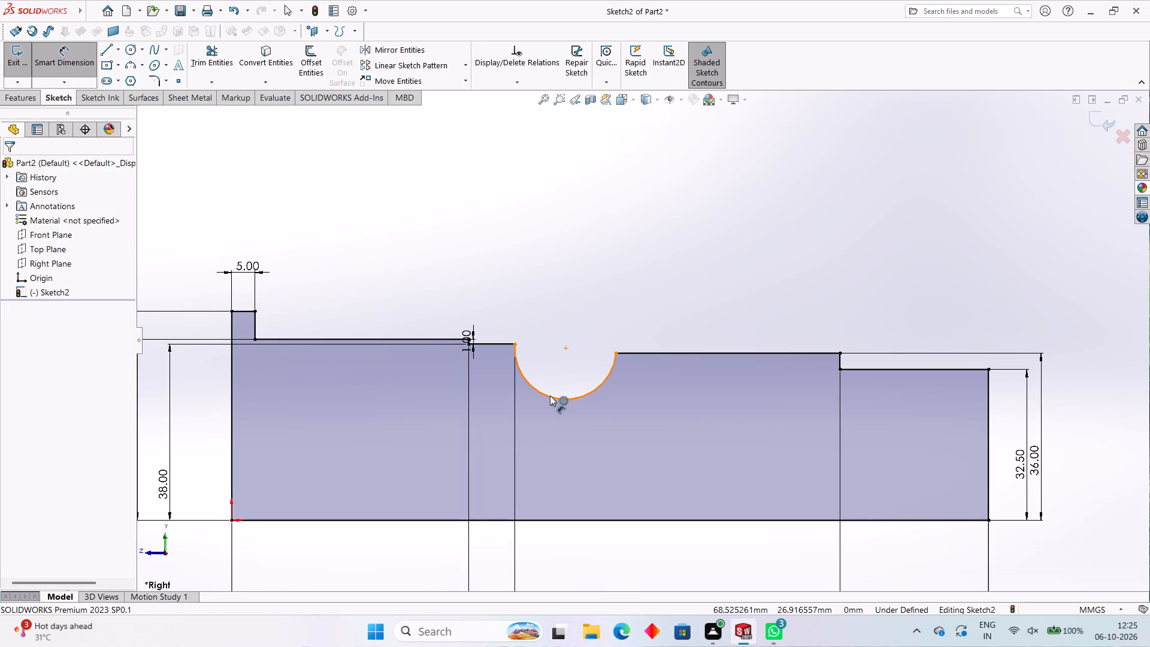
pyautogui.click(541, 393)
pyautogui.click(605, 304)
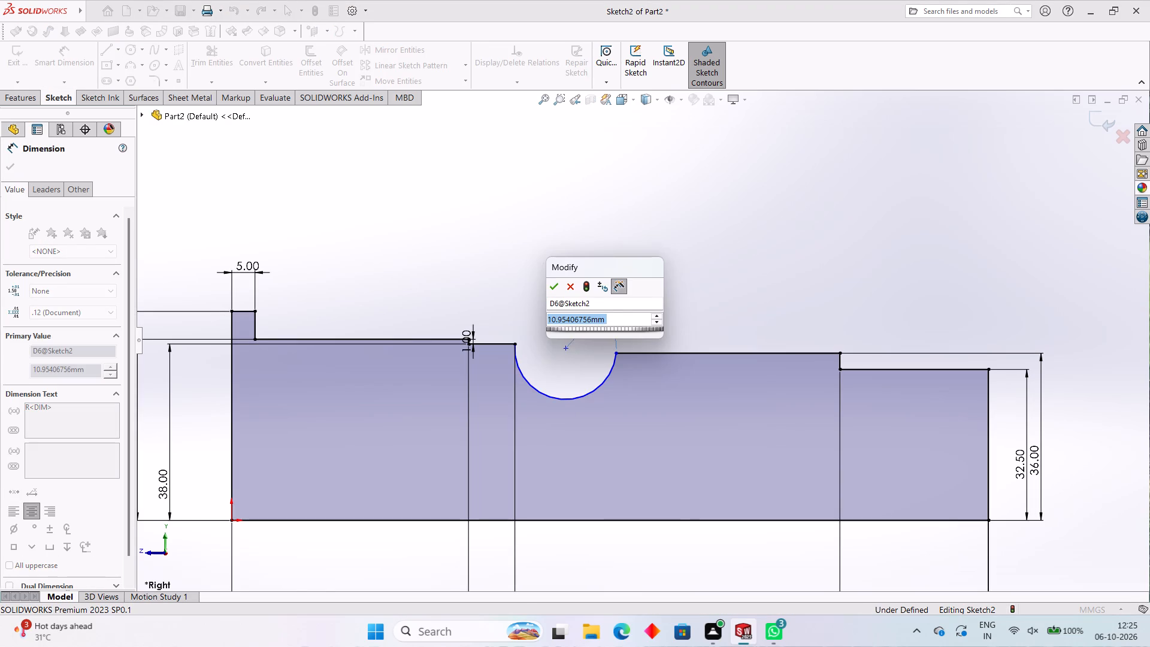
pyautogui.write('11')
pyautogui.press('Return')
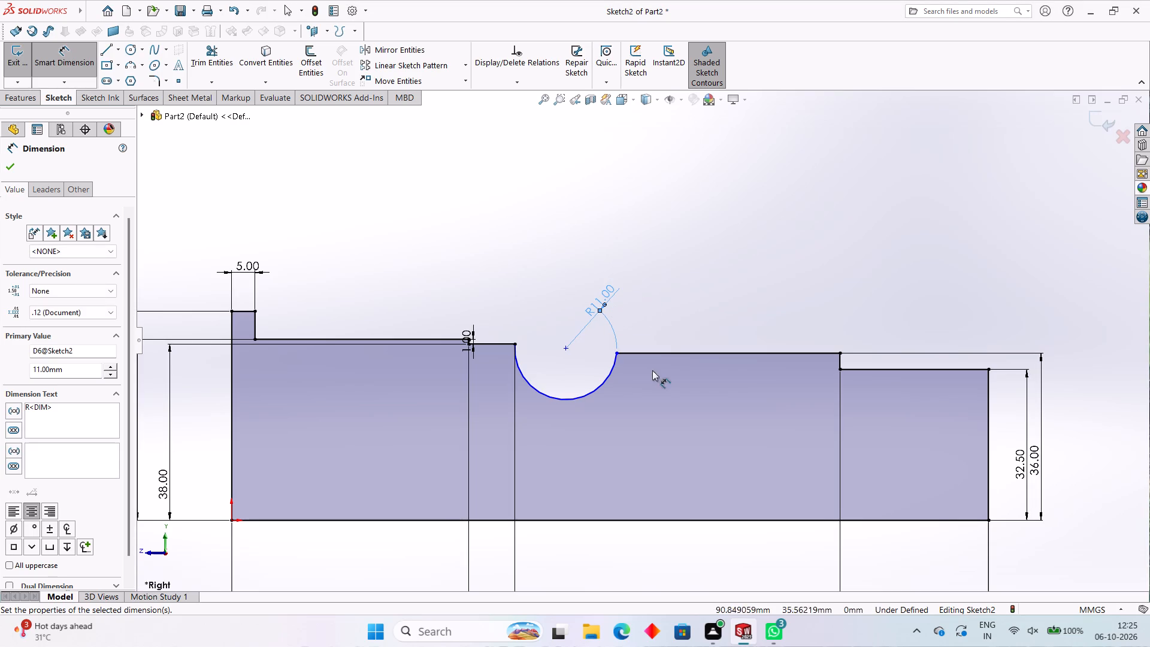
# Dimension the horizontal distance from the arc's lower end to the outer end edge, and try to set it to 80 mm.
pyautogui.click(614, 352)
pyautogui.click(987, 368)
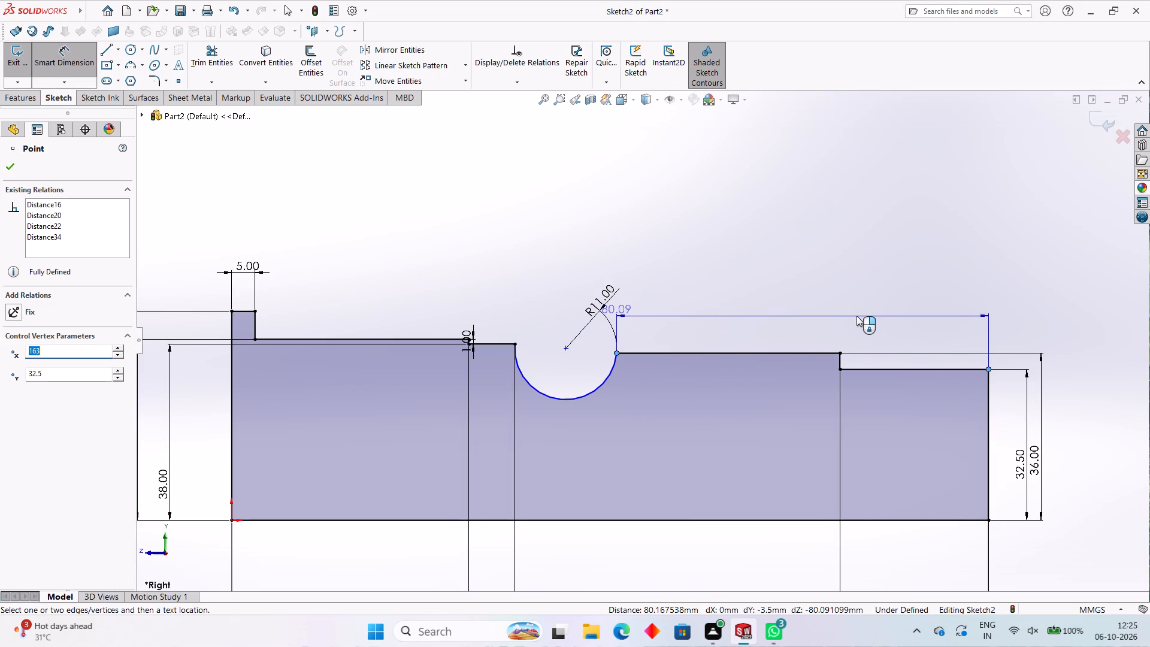
pyautogui.click(836, 539)
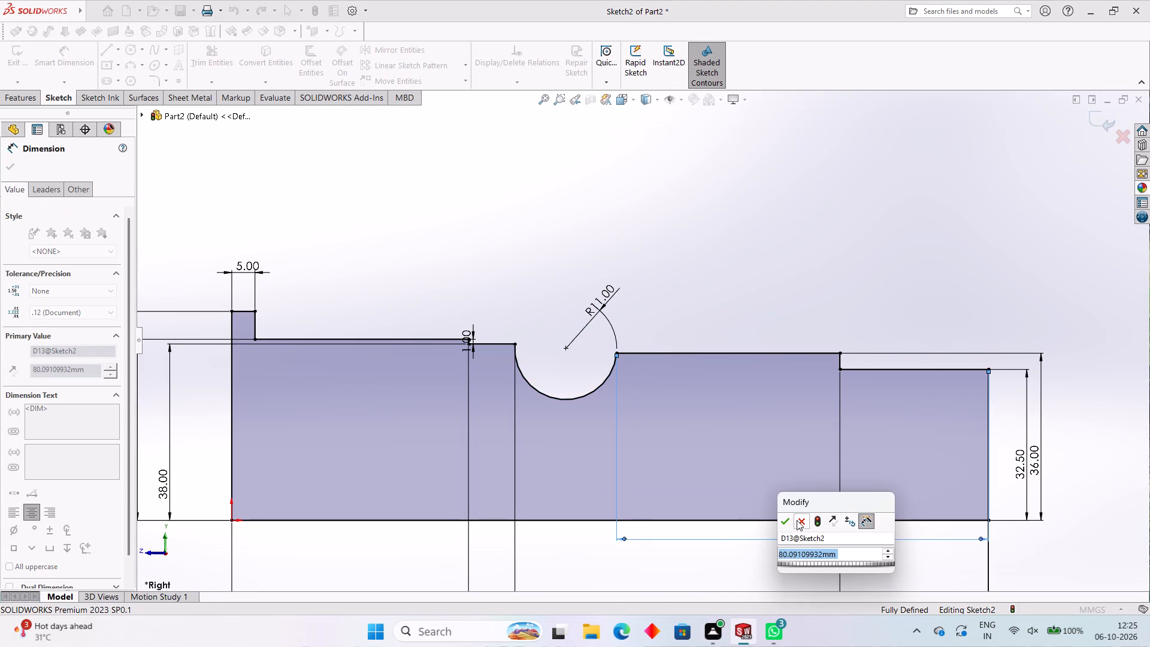
pyautogui.click(789, 519)
pyautogui.doubleClick(818, 534)
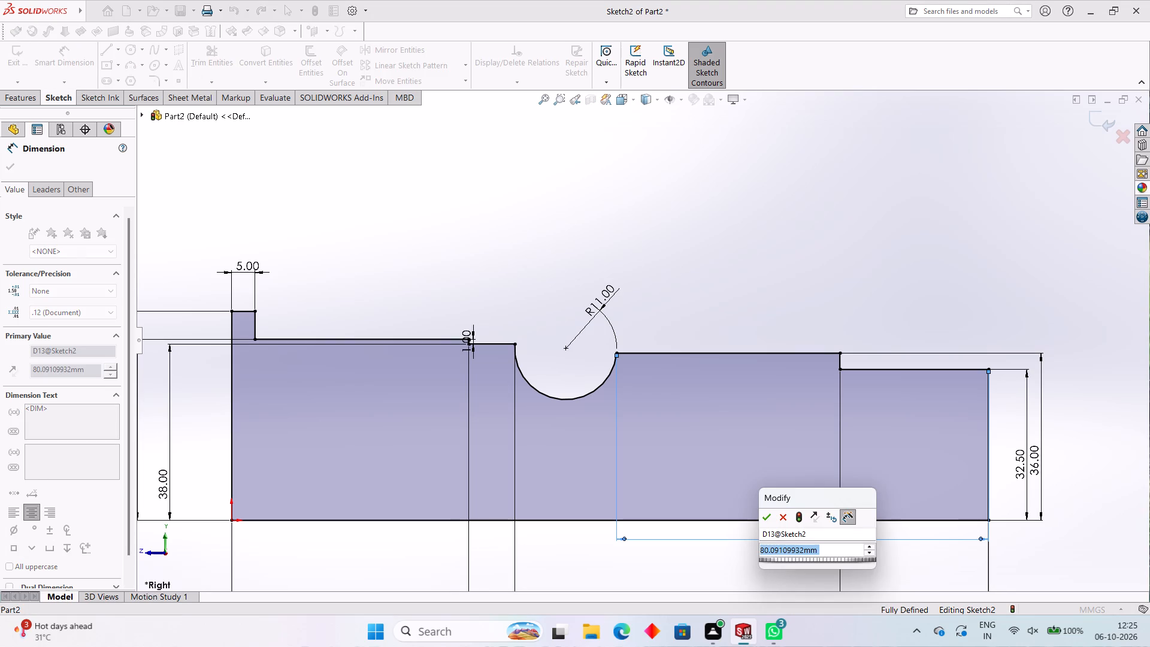
pyautogui.write('80')
pyautogui.press('Return')
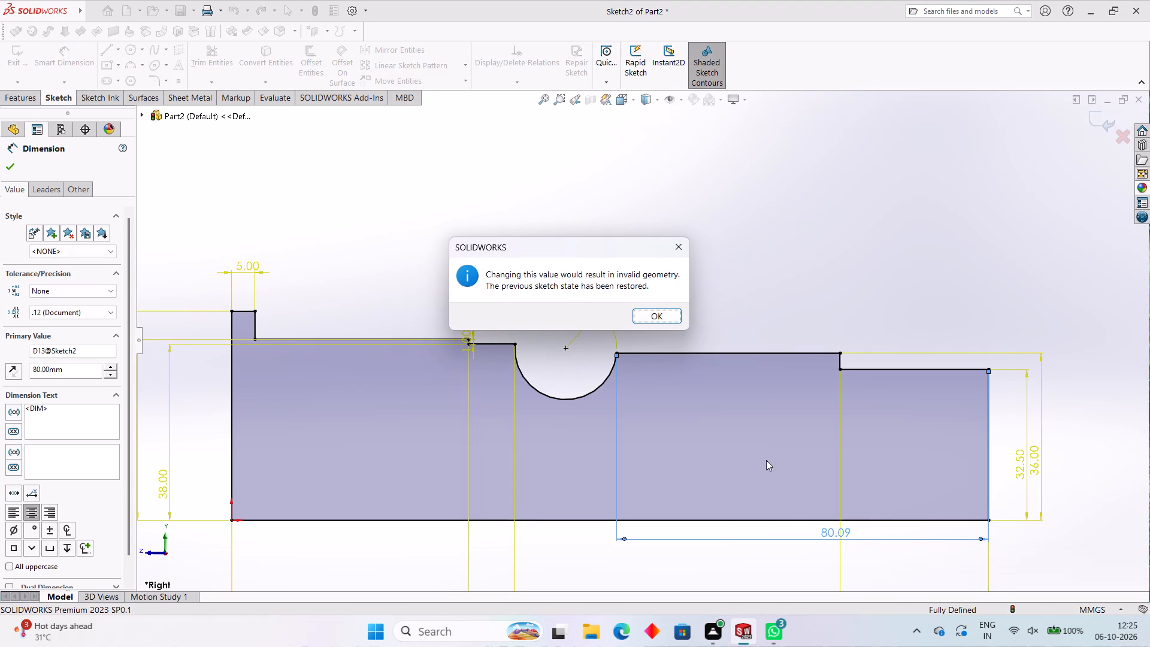
pyautogui.click(676, 250)
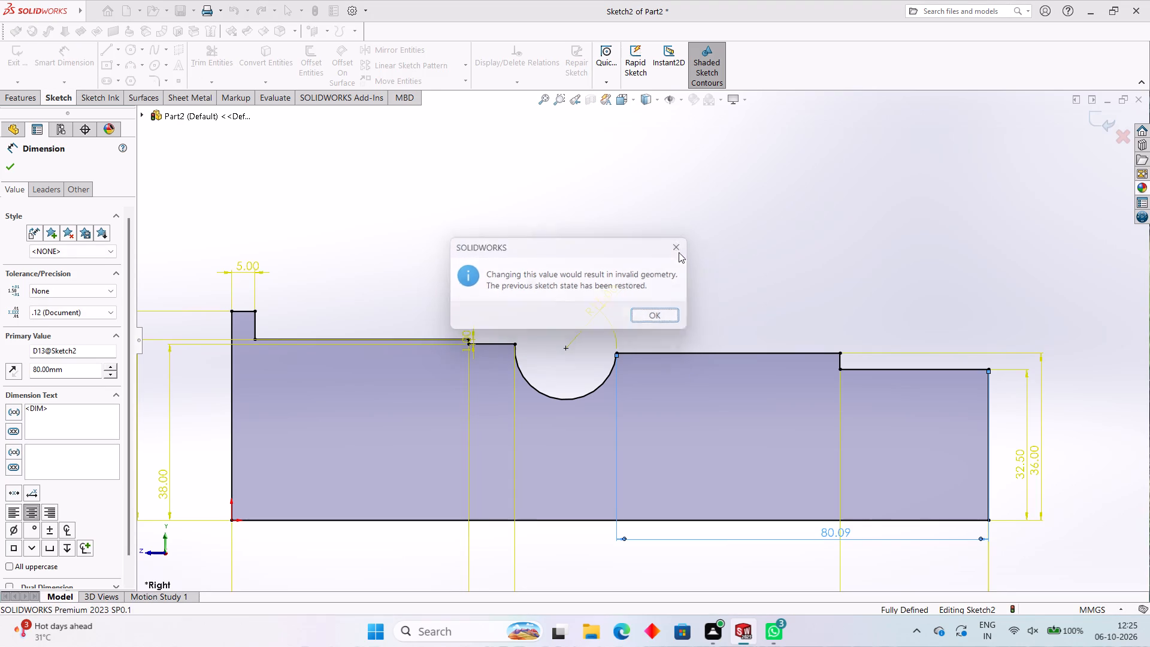
# Revolve the closed profile 360° about its 163 mm base line.
pyautogui.scroll(4, 709, 465)
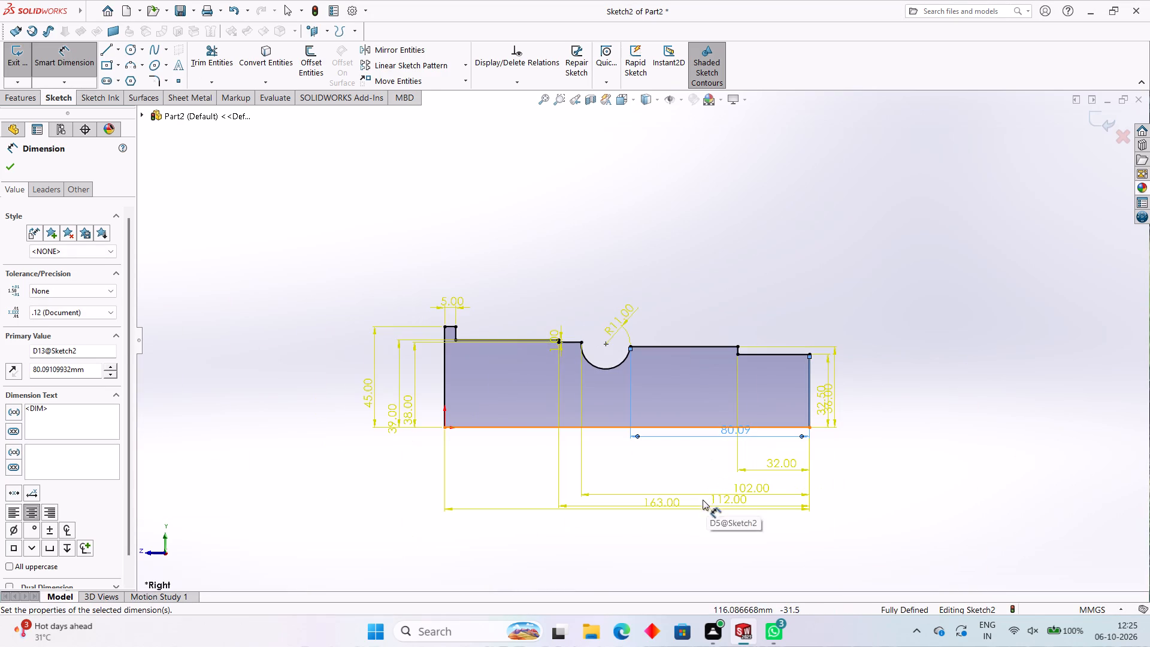
pyautogui.click(34, 101)
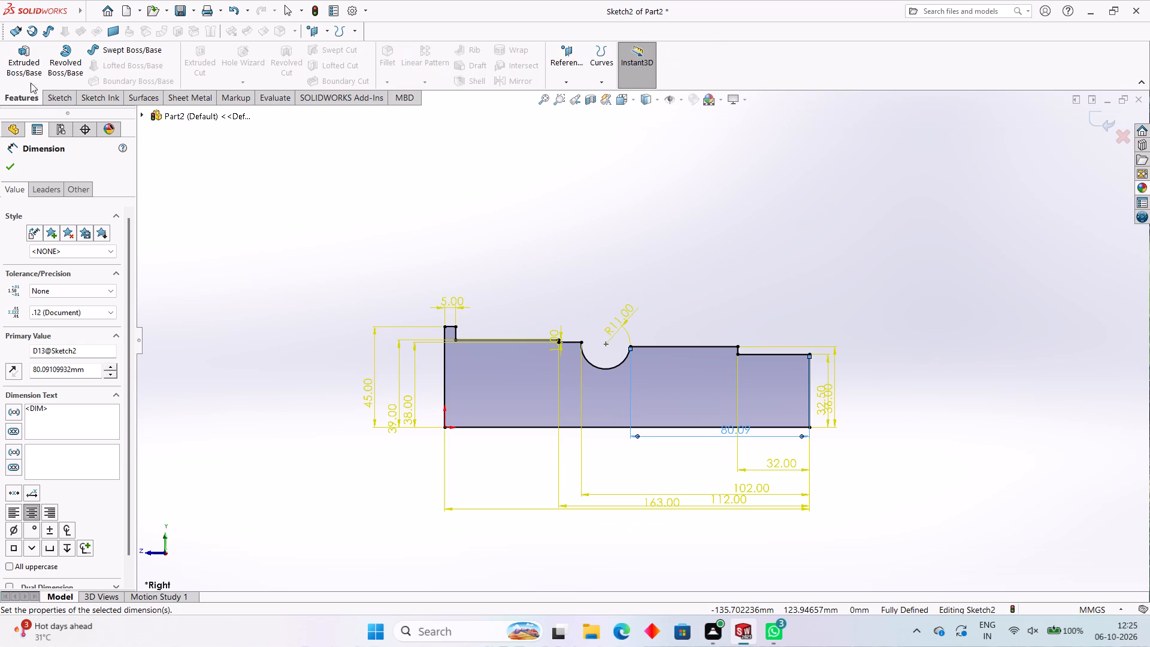
pyautogui.click(28, 69)
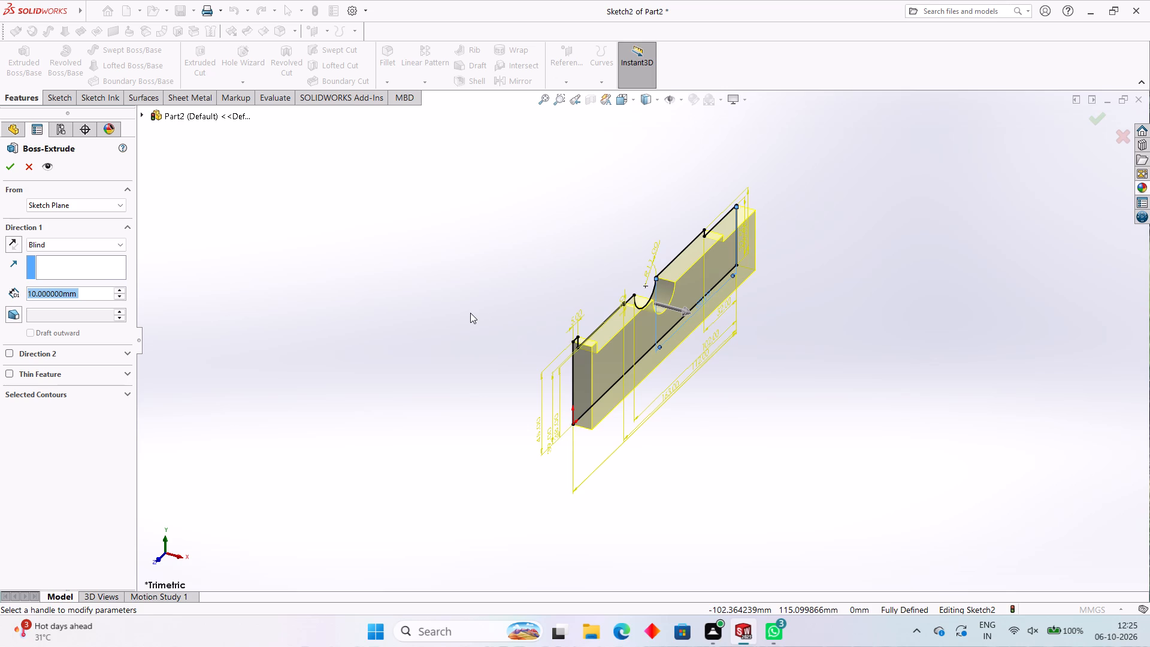
pyautogui.click(31, 161)
pyautogui.click(45, 53)
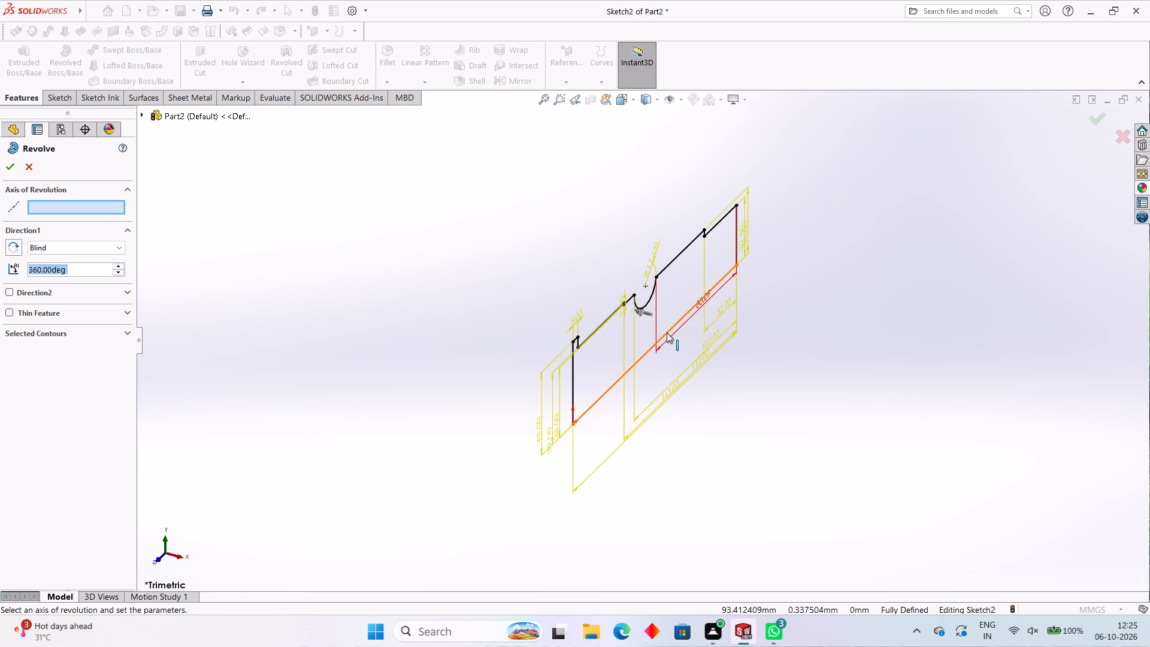
pyautogui.click(667, 332)
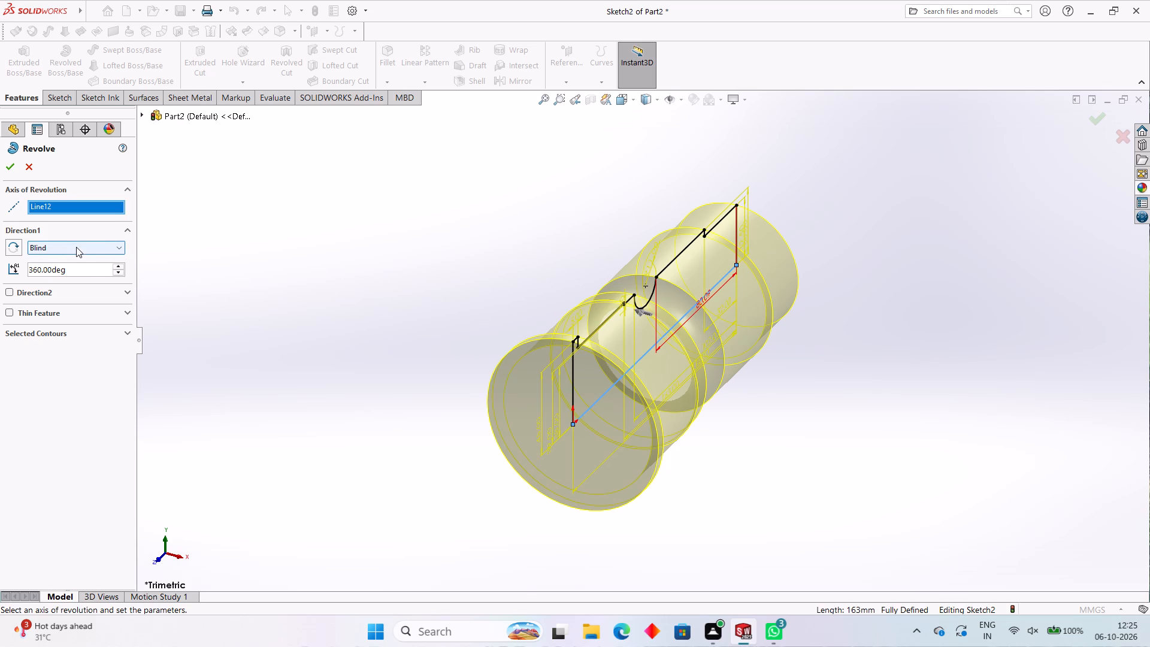
pyautogui.click(9, 163)
# Start a sketch on the flanged end face and draw two origin-centred circles, about 95 mm and 131 mm in diameter.
pyautogui.moveTo(913, 296); pyautogui.dragTo(718, 202, button='middle')
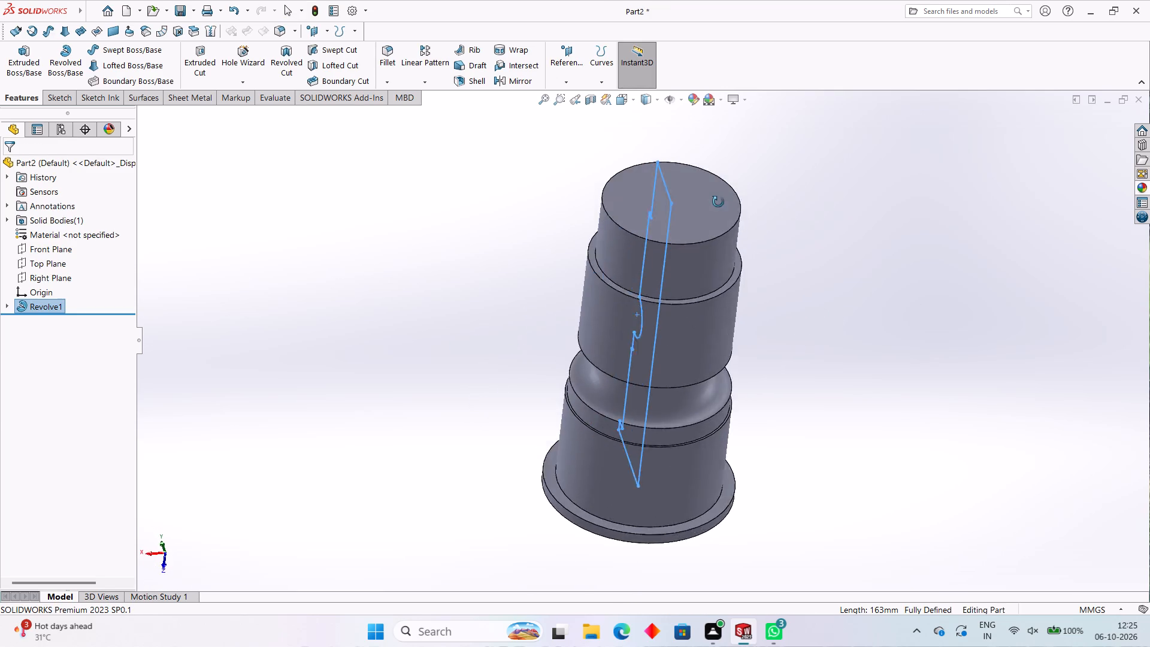
pyautogui.moveTo(718, 202); pyautogui.dragTo(725, 166, button='middle')
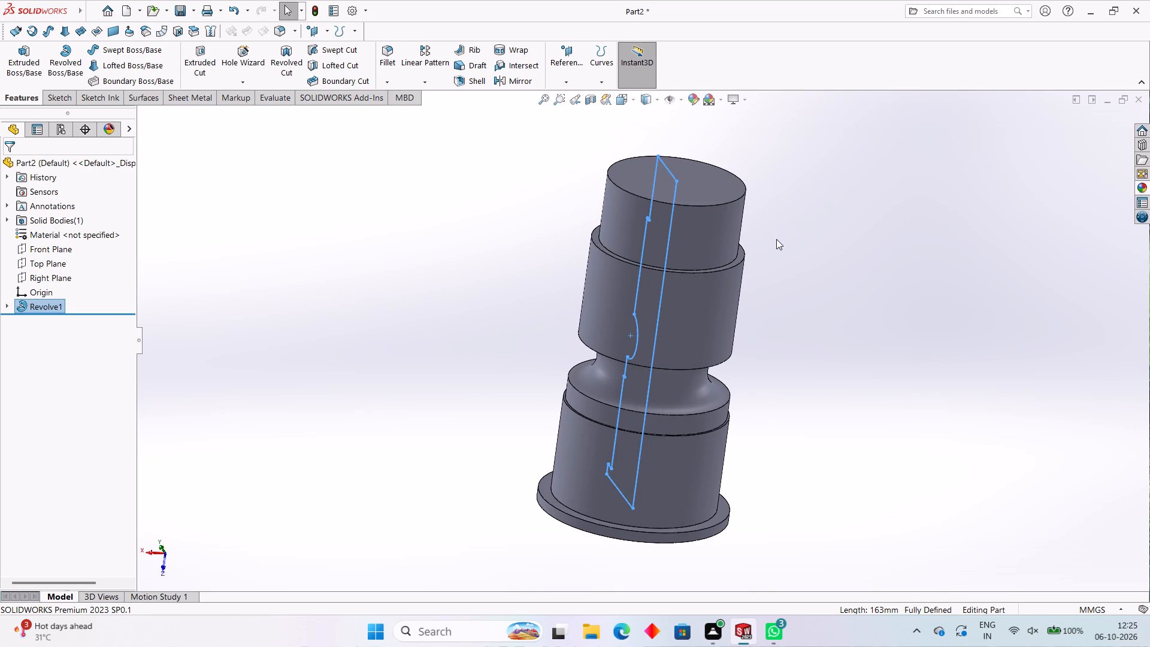
pyautogui.moveTo(764, 479); pyautogui.dragTo(807, 236, button='middle')
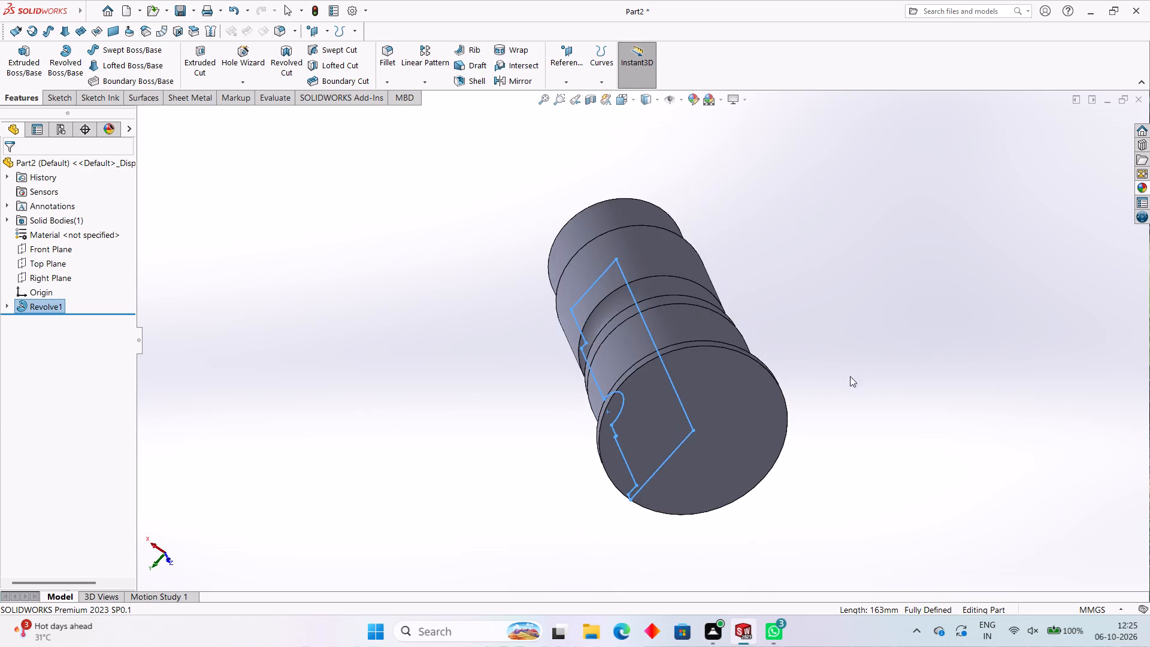
pyautogui.moveTo(869, 458); pyautogui.dragTo(857, 412, button='middle')
pyautogui.click(719, 412)
pyautogui.click(766, 358)
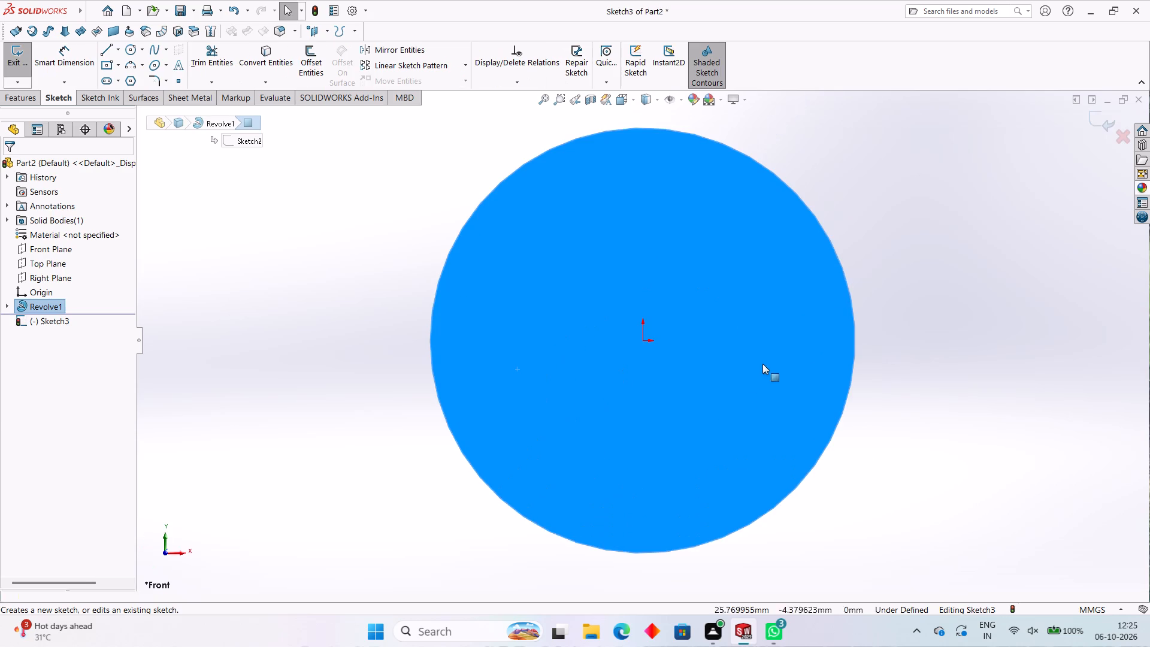
pyautogui.click(126, 45)
pyautogui.moveTo(641, 339); pyautogui.dragTo(641, 337)
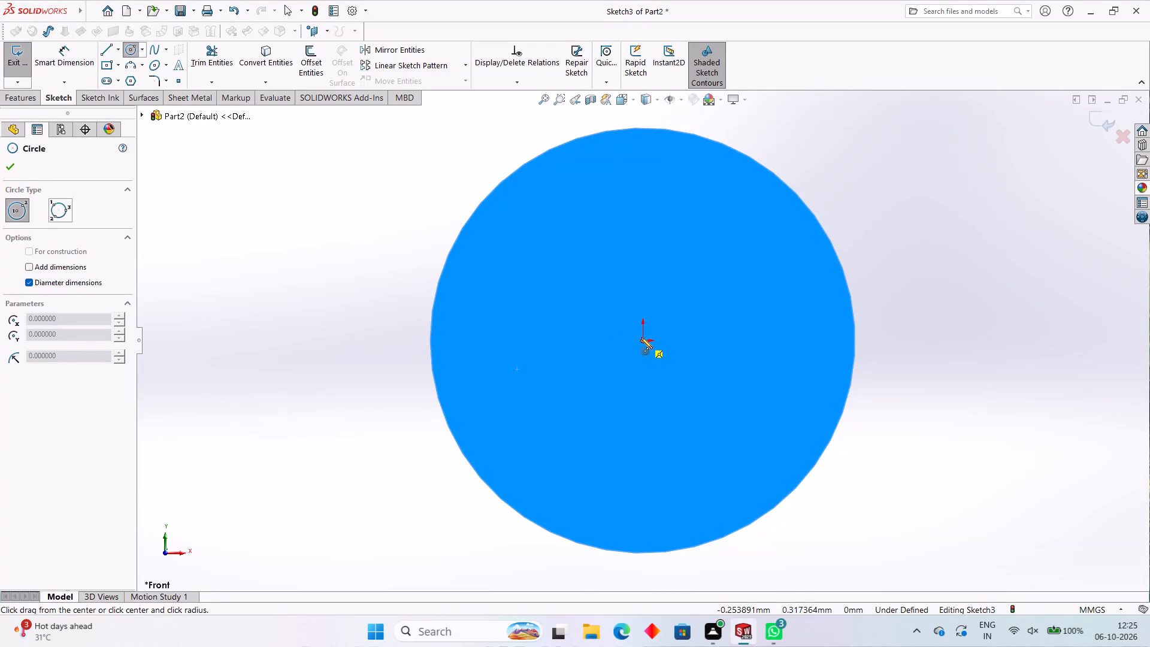
pyautogui.moveTo(641, 337); pyautogui.dragTo(646, 325)
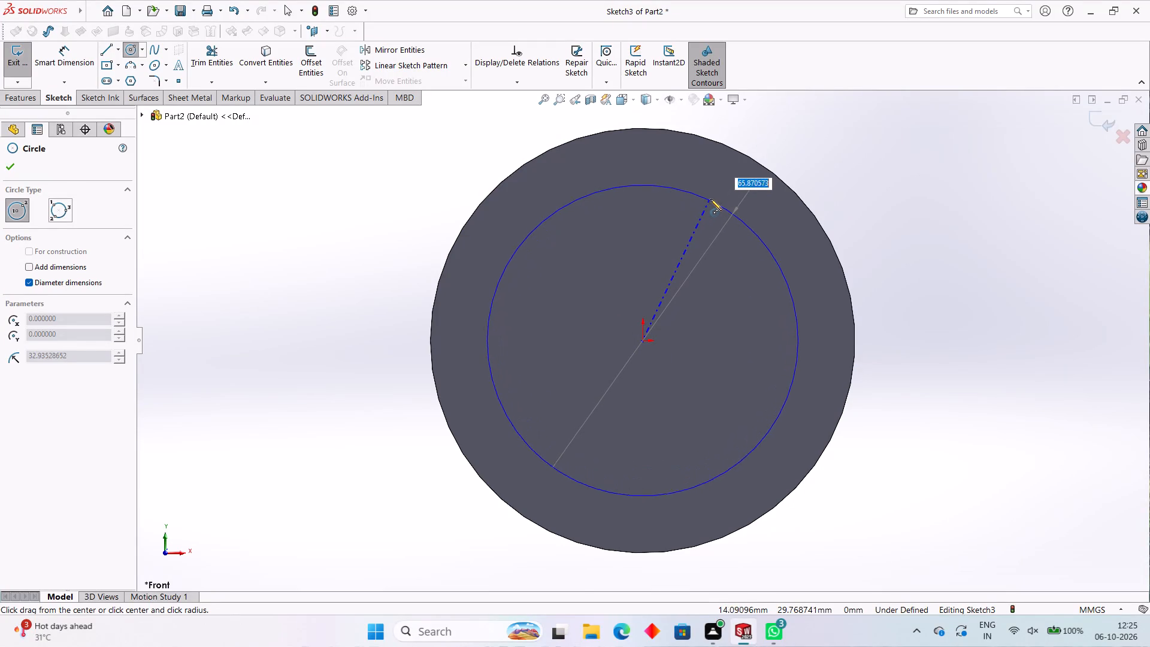
pyautogui.click(747, 143)
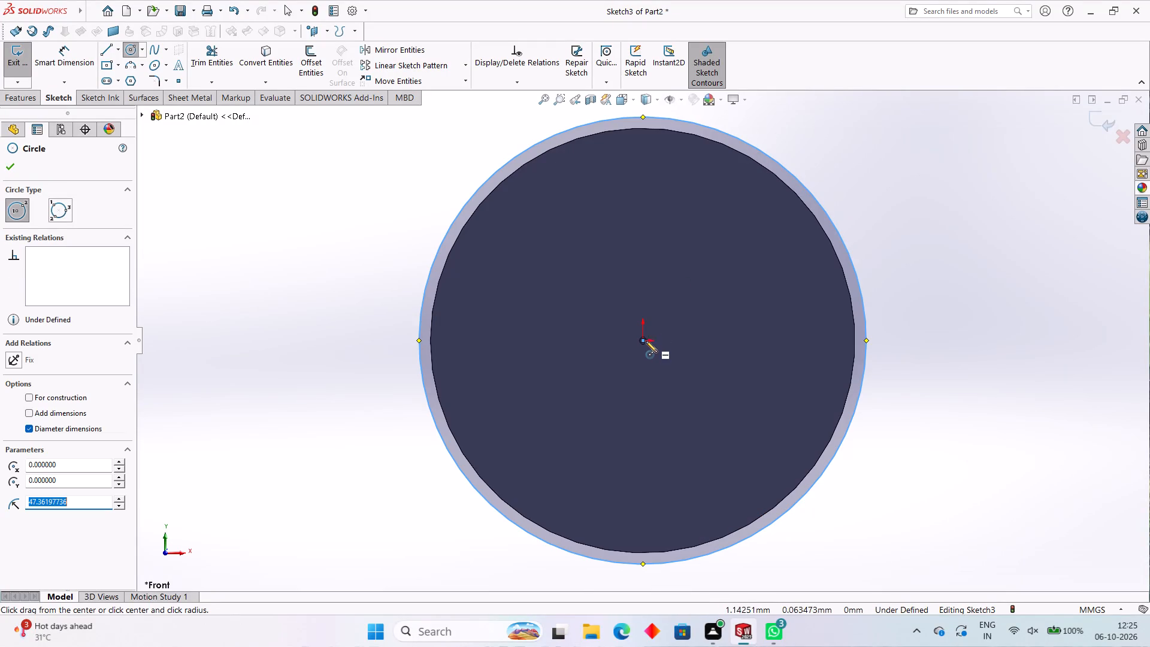
pyautogui.click(643, 341)
pyautogui.click(851, 111)
pyautogui.scroll(3, 812, 186)
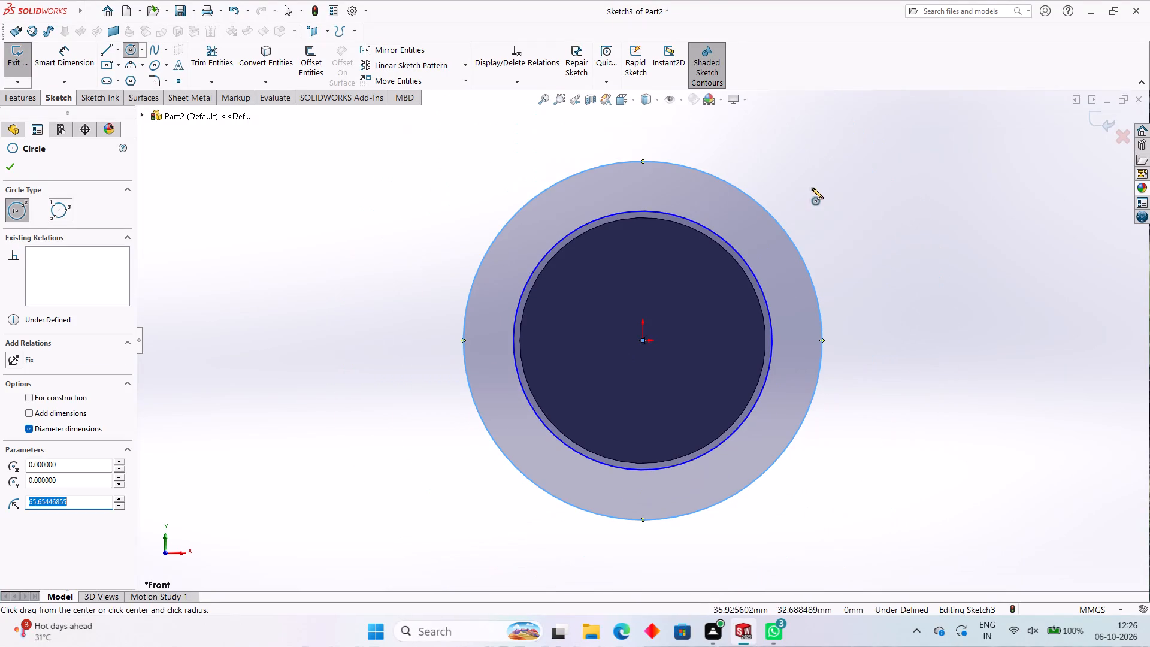
# Dimension the inner circle to 100 mm diameter and the outer circle to 170 mm diameter.
pyautogui.click(68, 56)
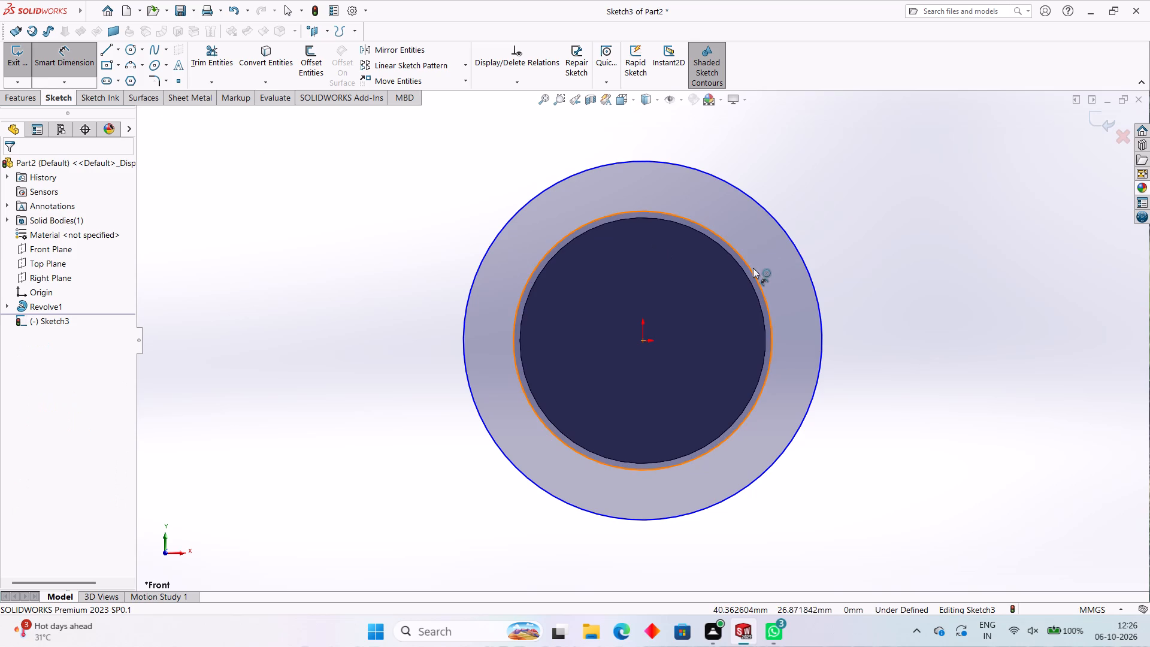
pyautogui.moveTo(753, 268); pyautogui.dragTo(771, 261)
pyautogui.click(838, 243)
pyautogui.write('100')
pyautogui.press('Return')
pyautogui.click(804, 259)
pyautogui.click(892, 238)
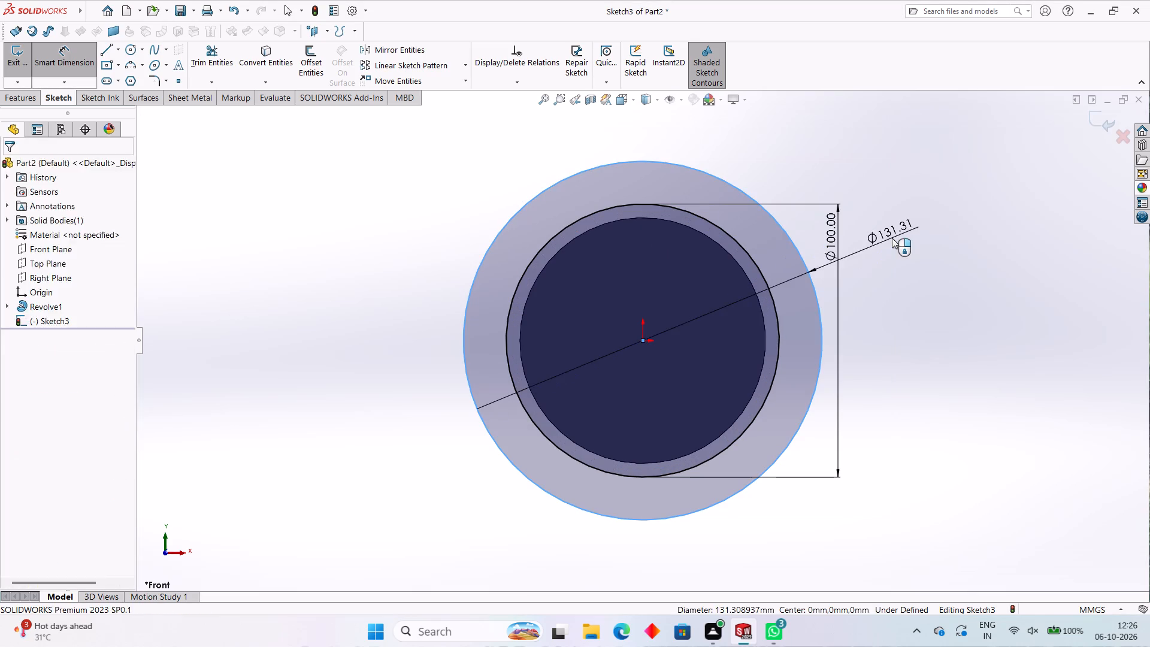
pyautogui.write('170')
pyautogui.press('Return')
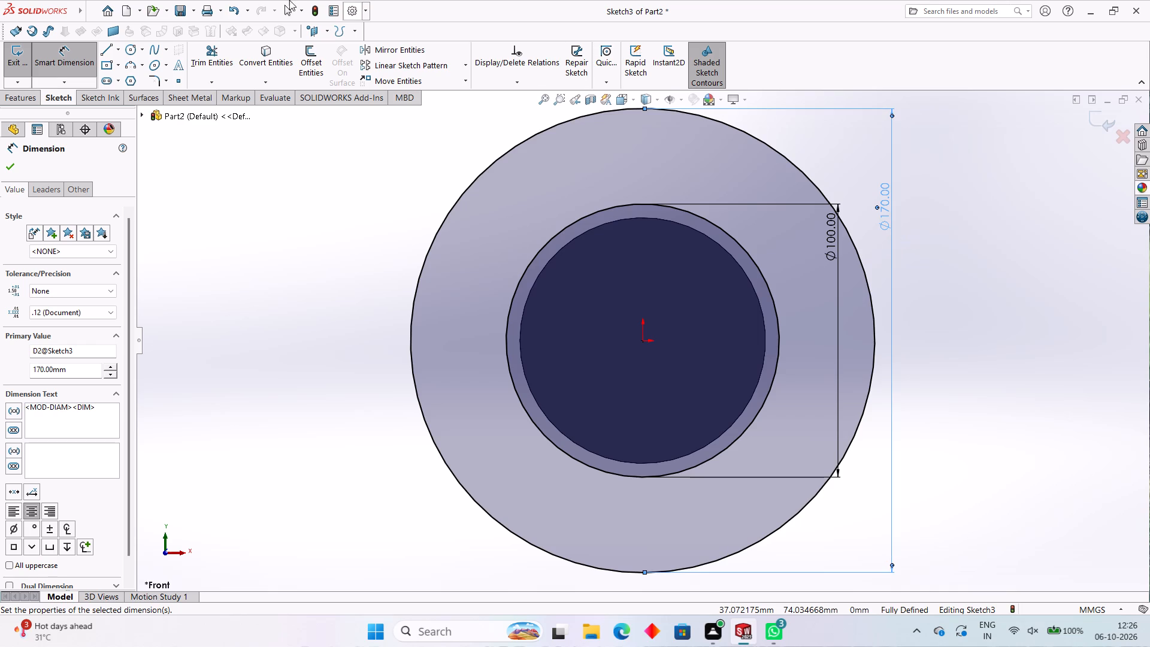
# Draw a vertical centerline through the origin, extending beyond the 170 mm circle at both ends.
pyautogui.click(117, 45)
pyautogui.click(116, 80)
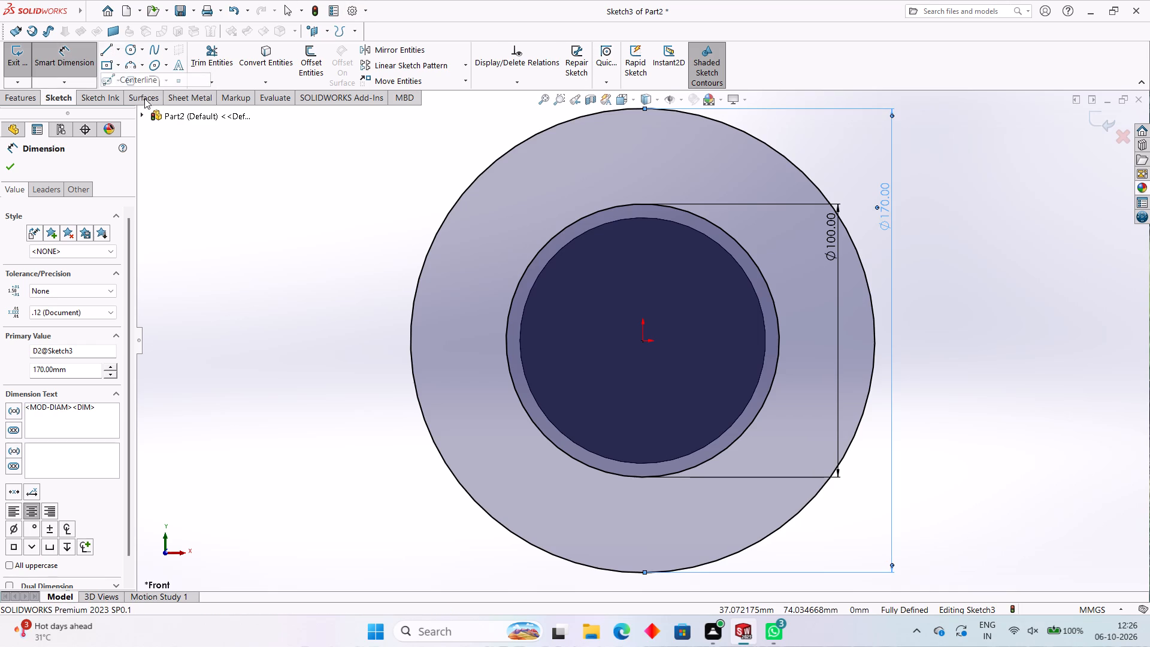
pyautogui.scroll(2, 653, 141)
pyautogui.click(644, 132)
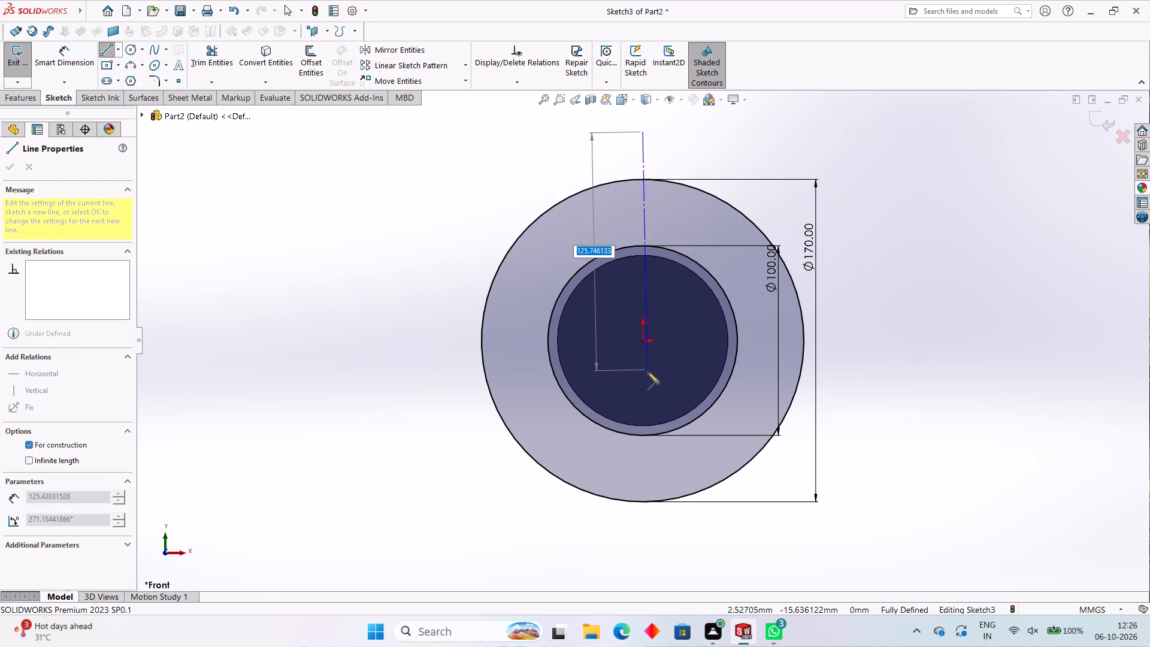
pyautogui.click(645, 556)
pyautogui.rightClick(645, 556)
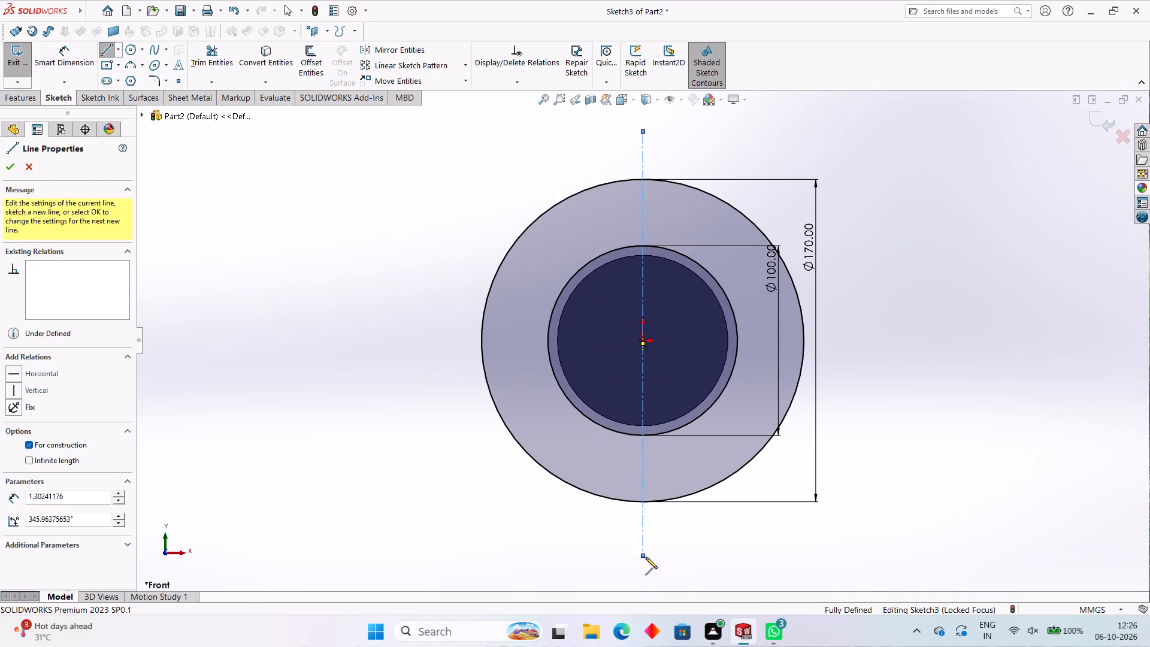
pyautogui.click(677, 495)
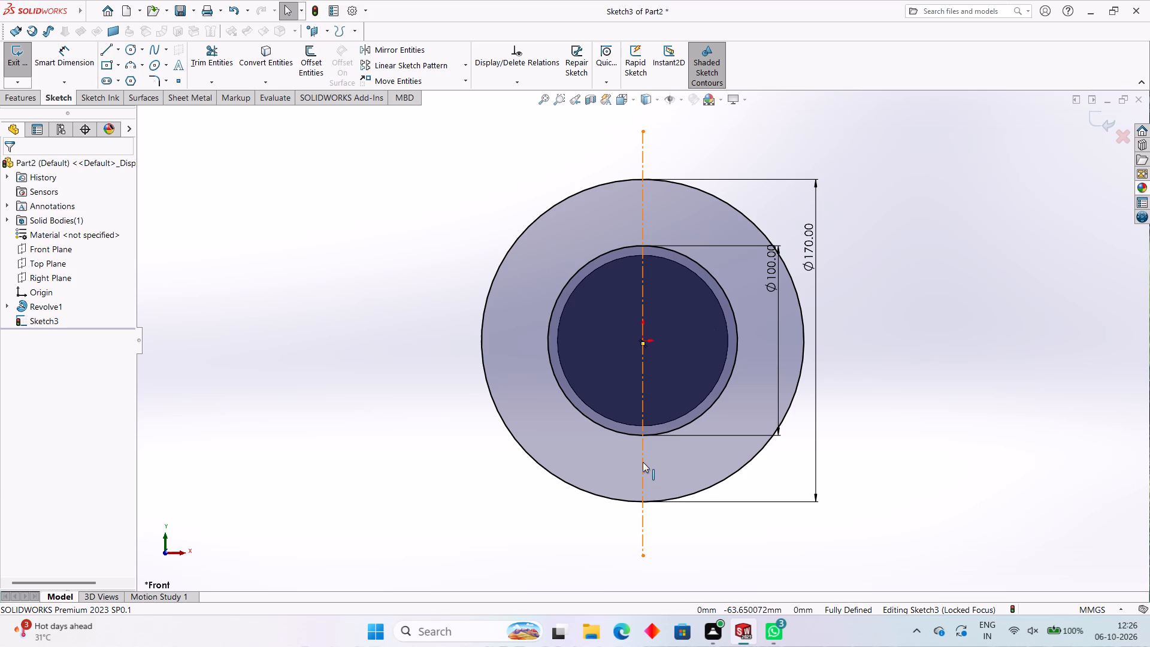
# Draw a three-point arc of about 45 mm radius from the 170 mm circle to the 100 mm circle, beside the upper centerline.
pyautogui.click(135, 68)
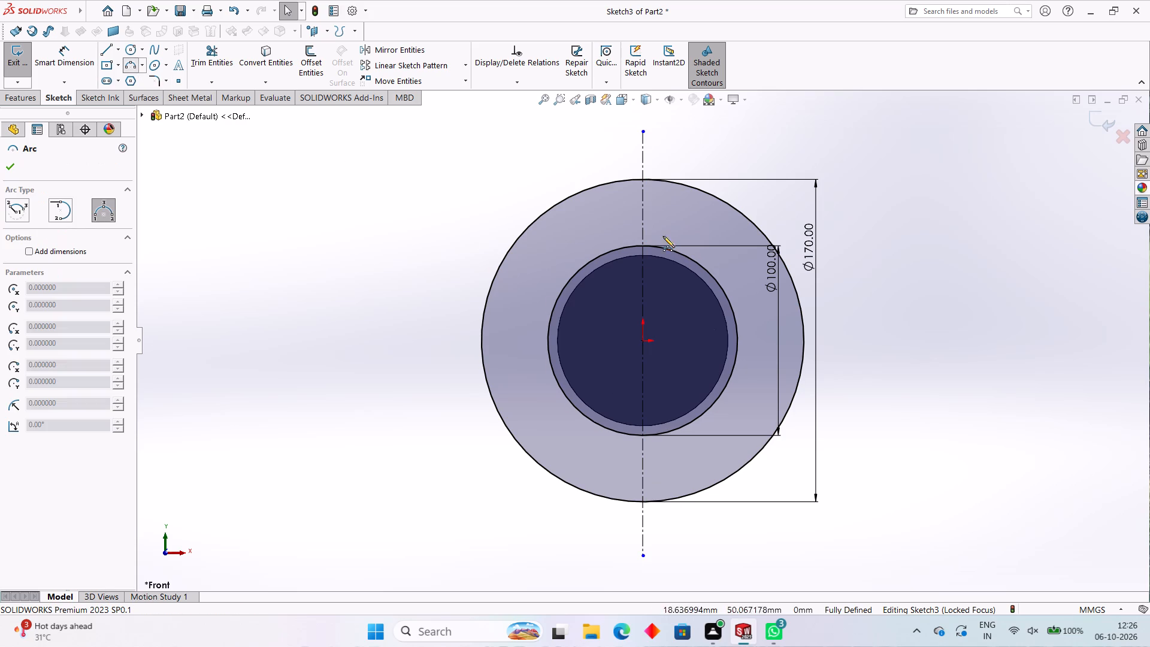
pyautogui.click(628, 180)
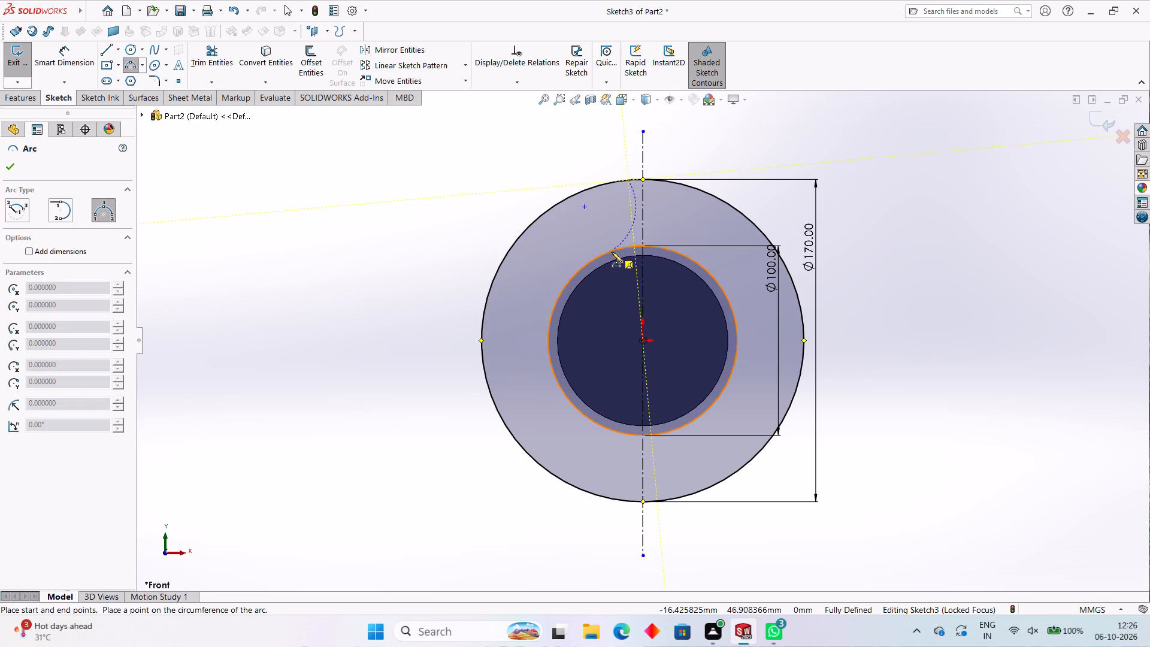
pyautogui.click(612, 251)
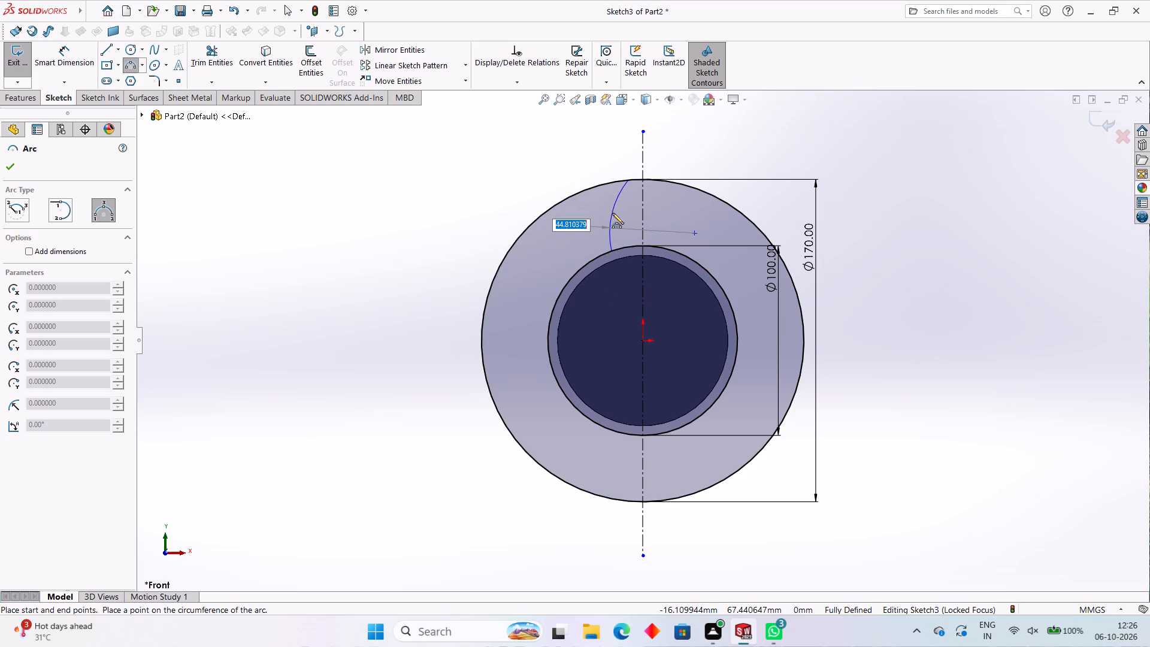
pyautogui.click(612, 213)
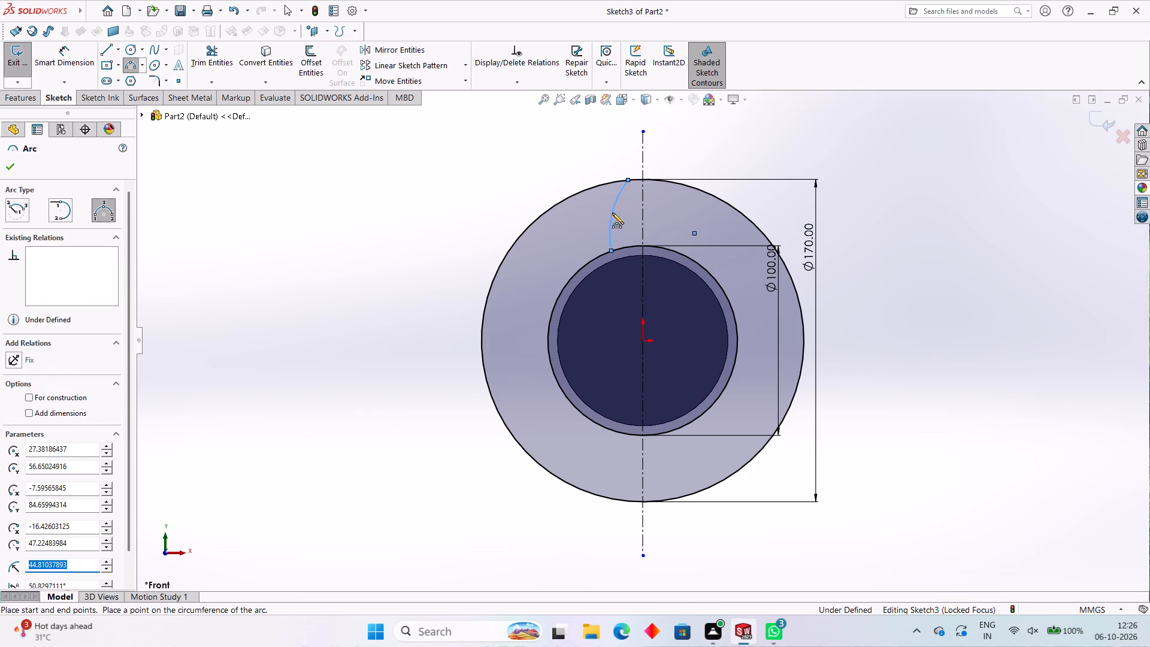
# Dimension the tooth flank arc's radius to 65 mm.
pyautogui.click(77, 49)
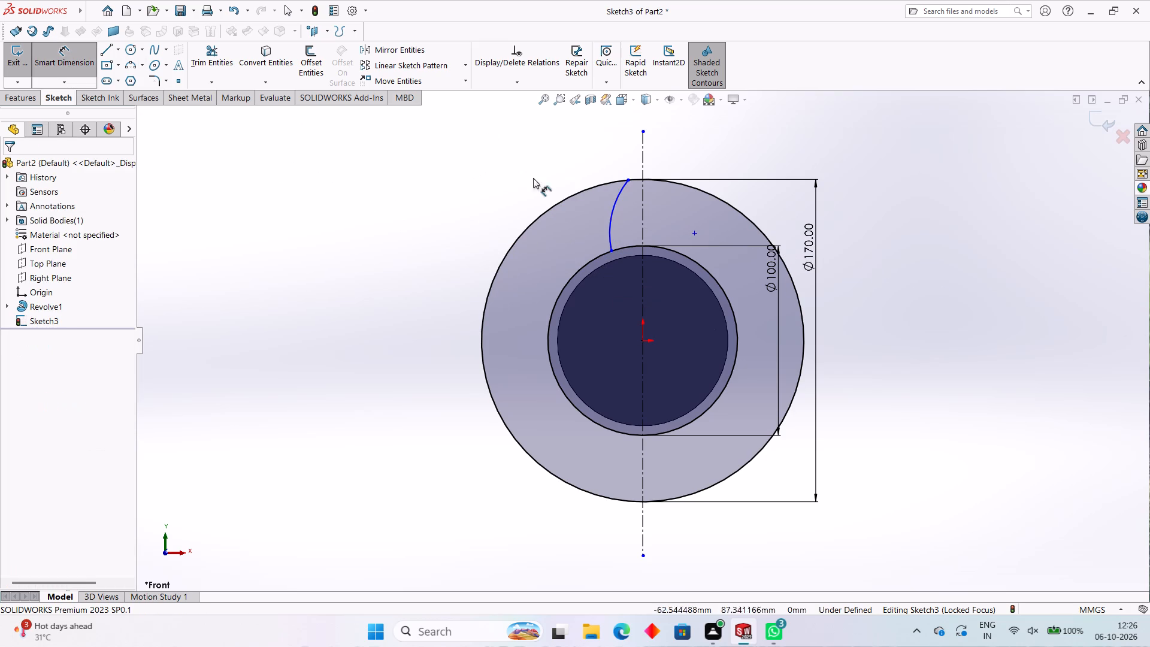
pyautogui.click(615, 207)
pyautogui.click(574, 161)
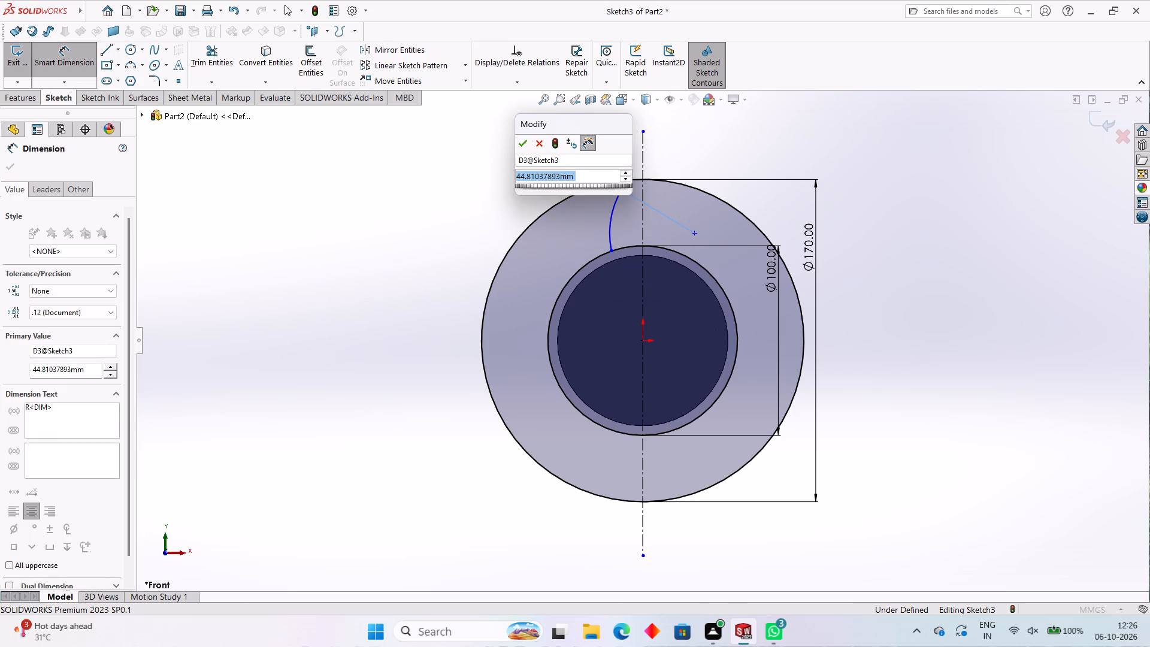
pyautogui.write('65')
pyautogui.press('Return')
# Dimension the arc's outer endpoint, on the 170 mm circle, 6 mm from the vertical centerline.
pyautogui.scroll(-1, 631, 183)
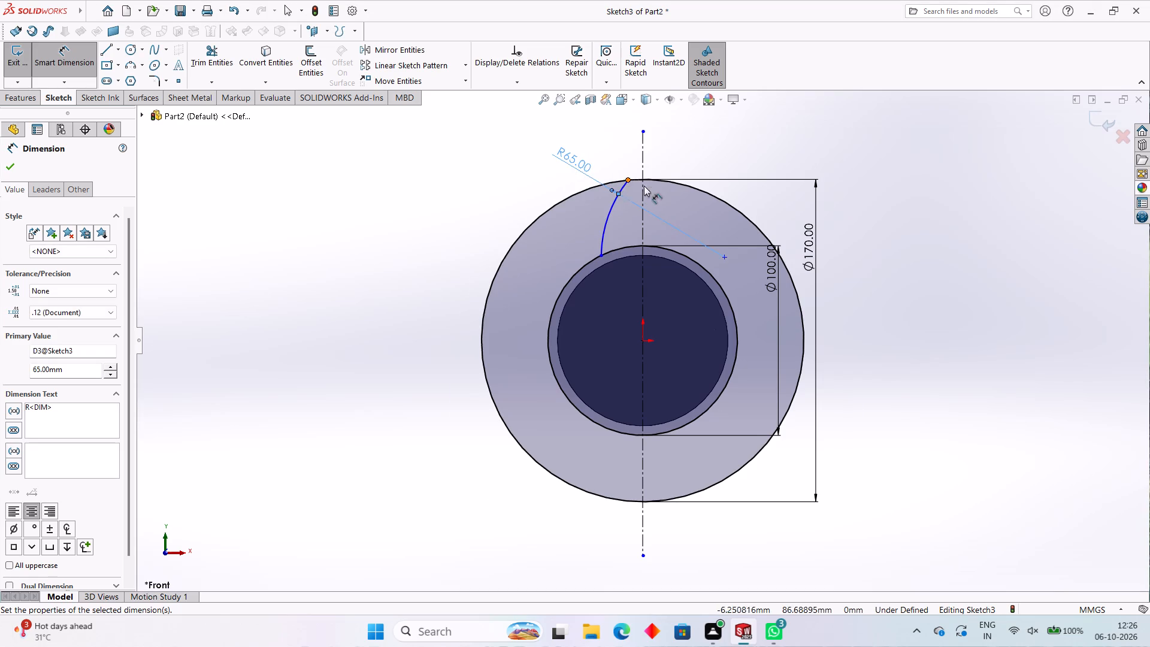
pyautogui.scroll(-4, 644, 186)
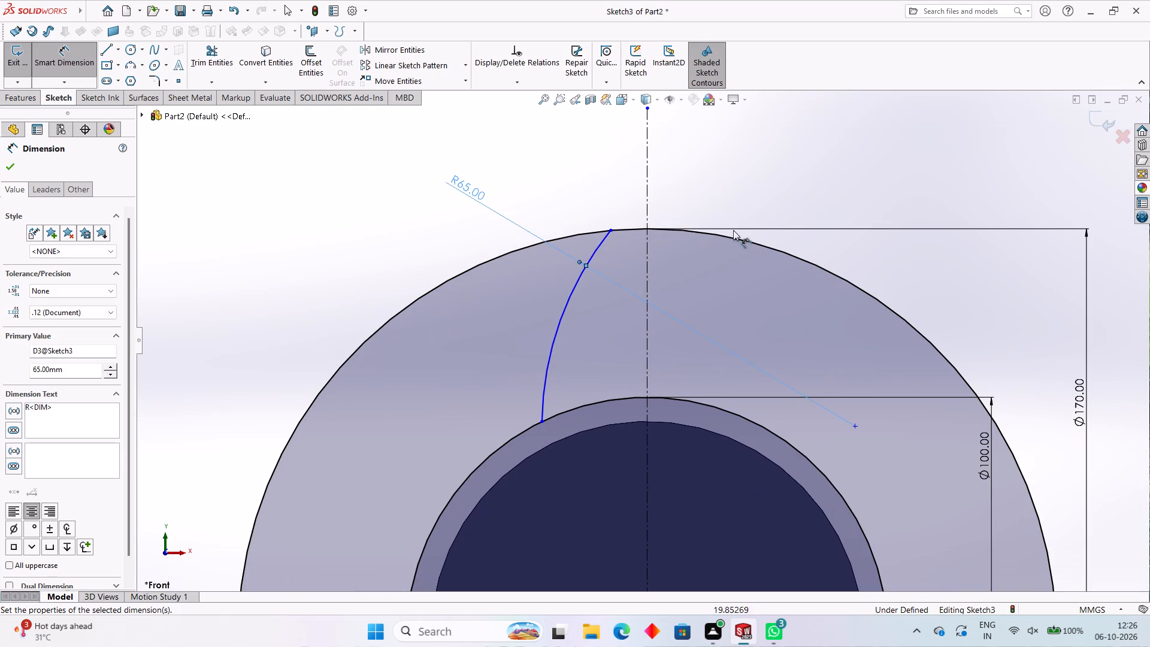
pyautogui.click(612, 229)
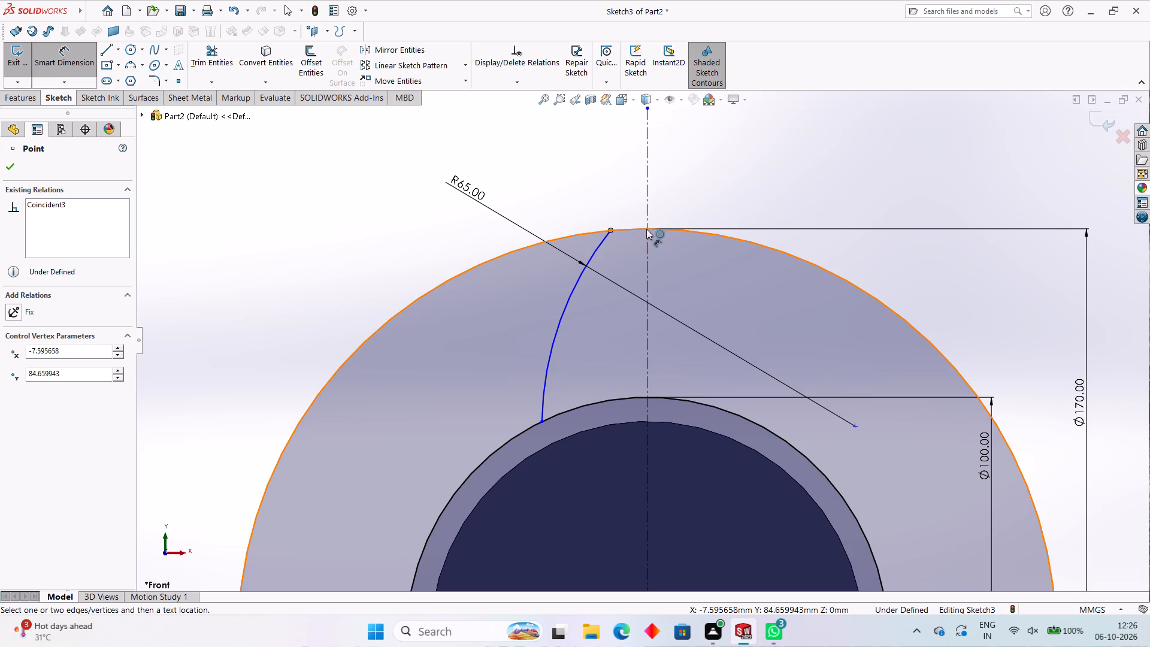
pyautogui.click(646, 229)
pyautogui.click(631, 213)
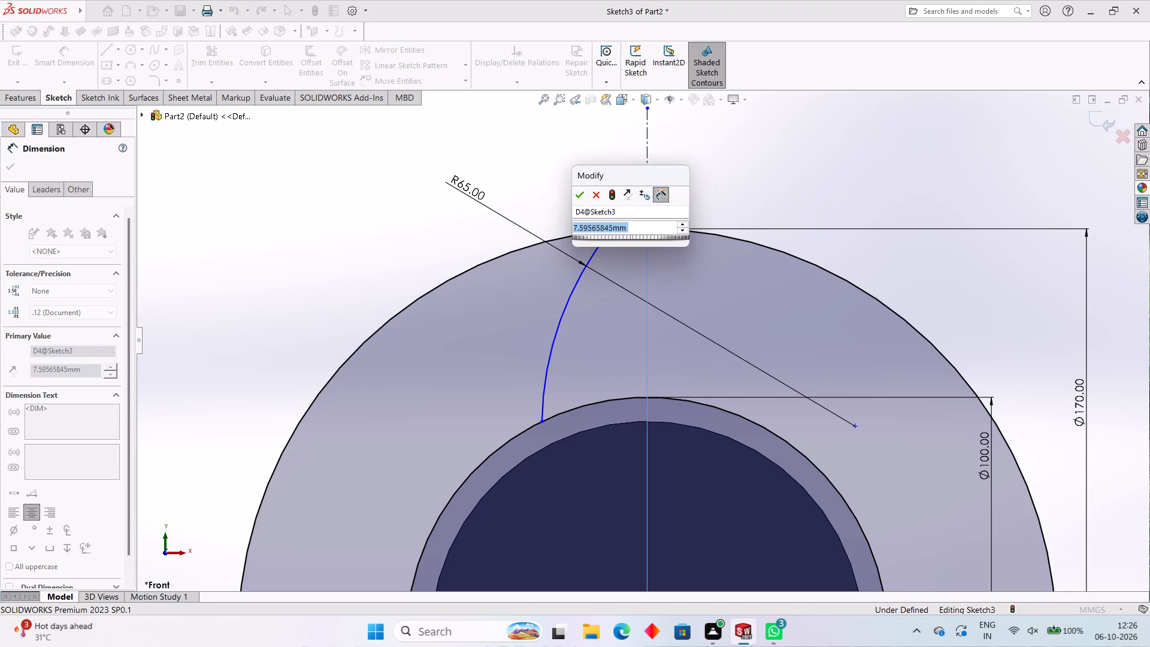
pyautogui.press('6')
pyautogui.press('Return')
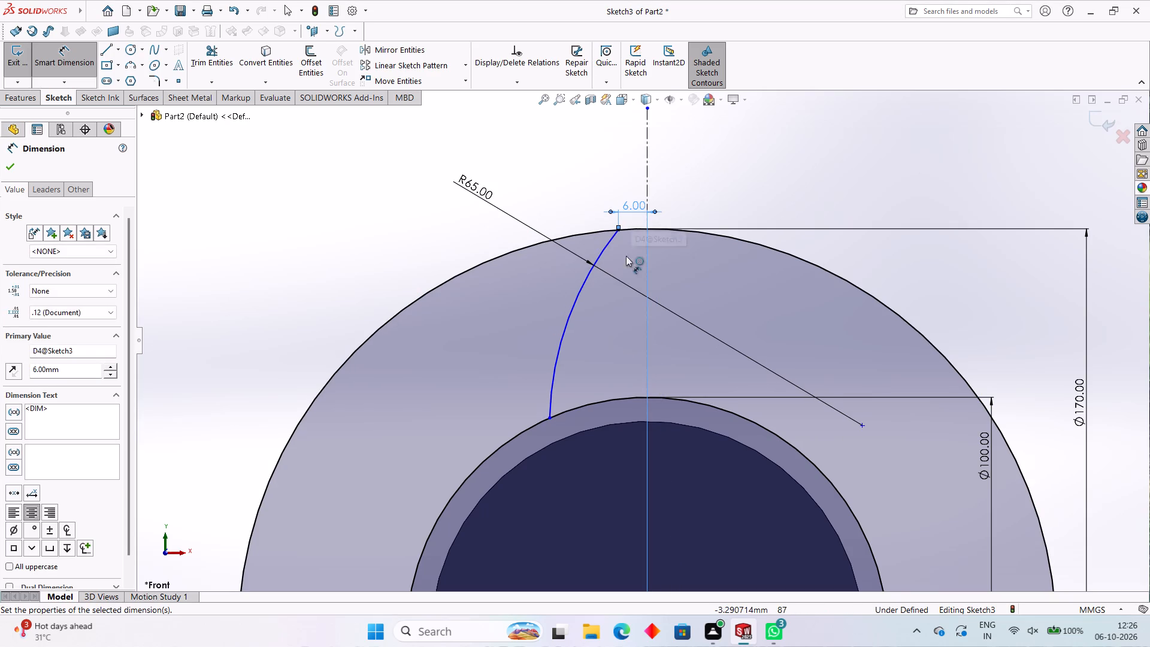
# Dimension the arc's inner endpoint, on the 100 mm circle, 15 mm from the vertical centerline.
pyautogui.click(549, 415)
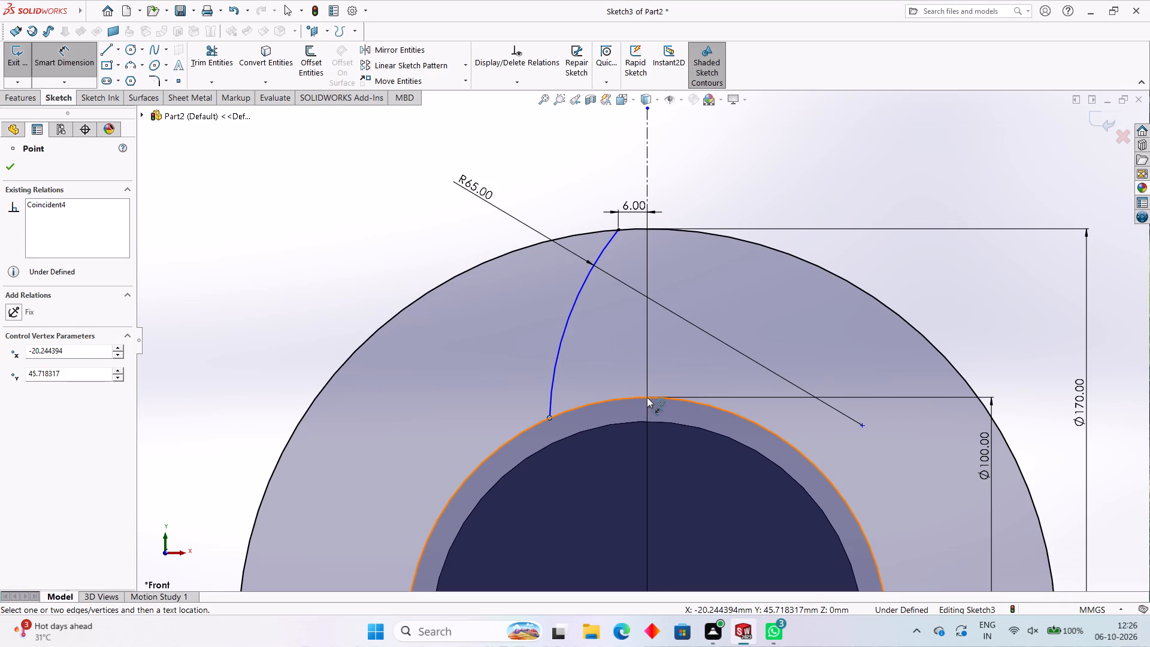
pyautogui.click(647, 397)
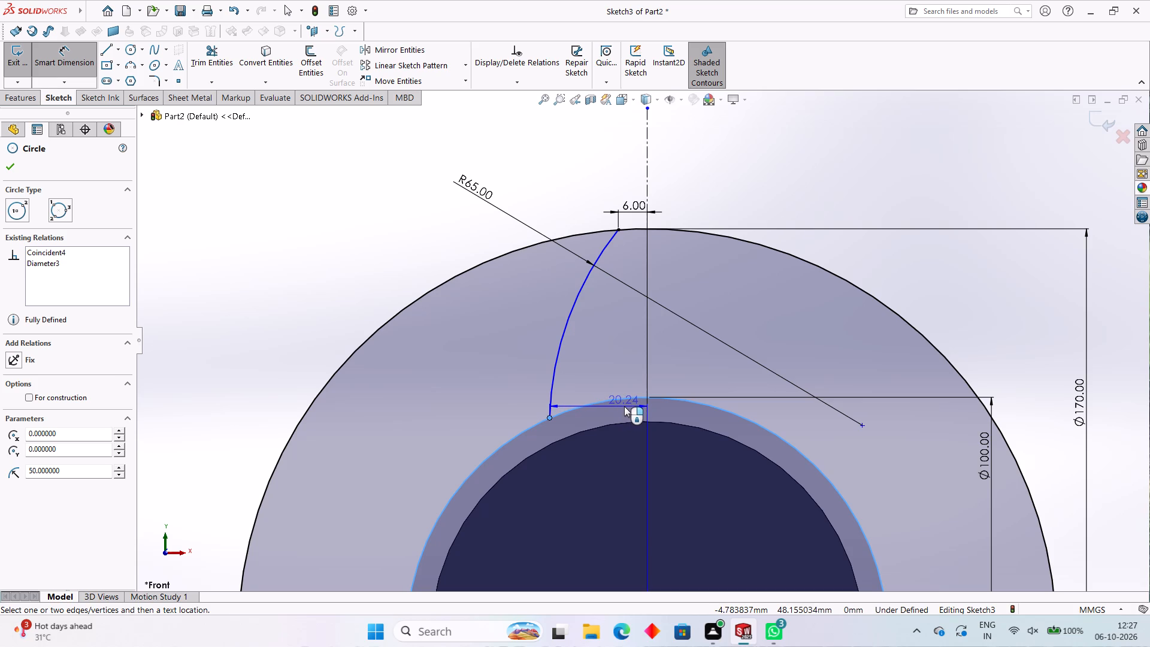
pyautogui.doubleClick(624, 406)
pyautogui.press('1')
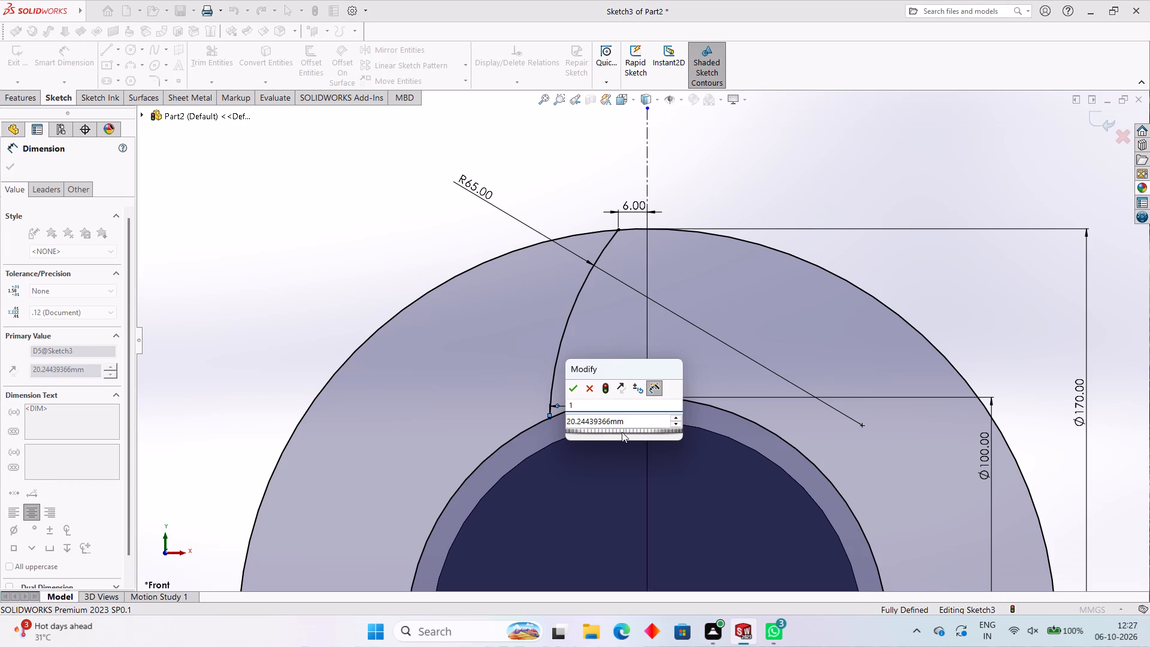
pyautogui.click(627, 422)
pyautogui.doubleClick(627, 422)
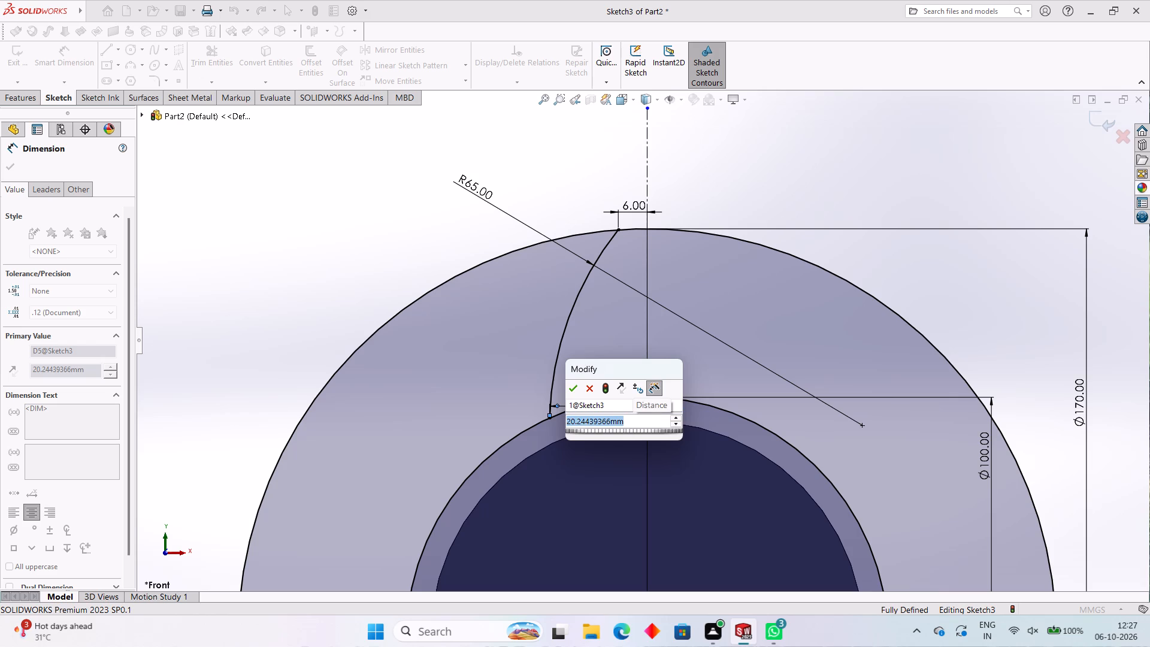
pyautogui.write('15')
pyautogui.press('Return')
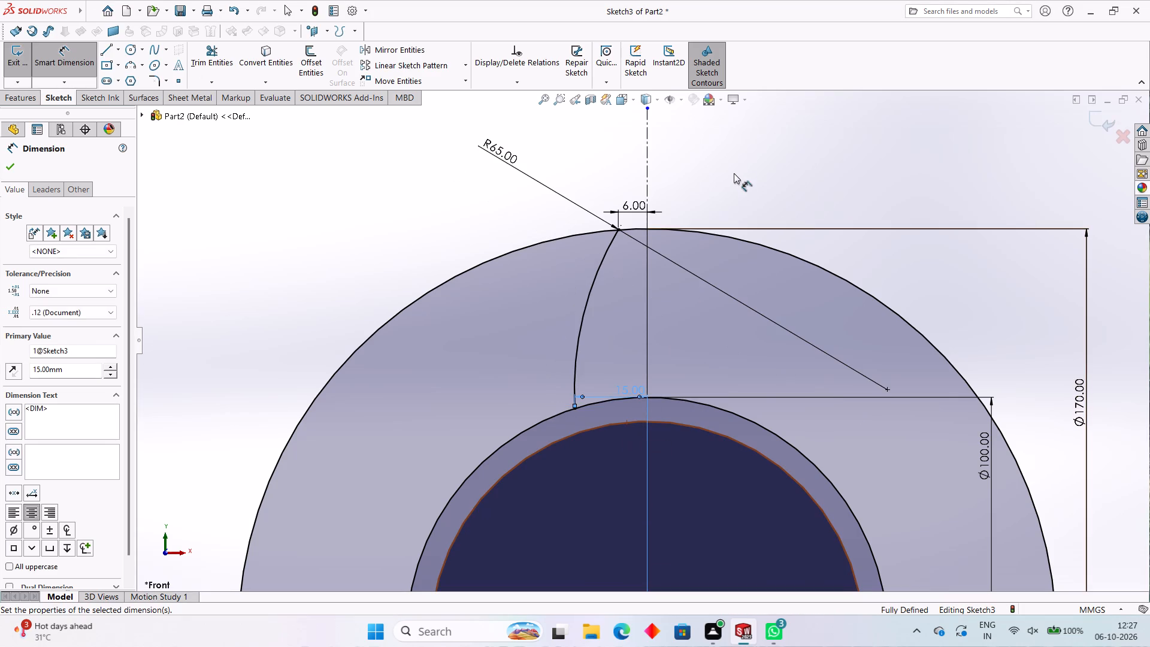
pyautogui.click(736, 162)
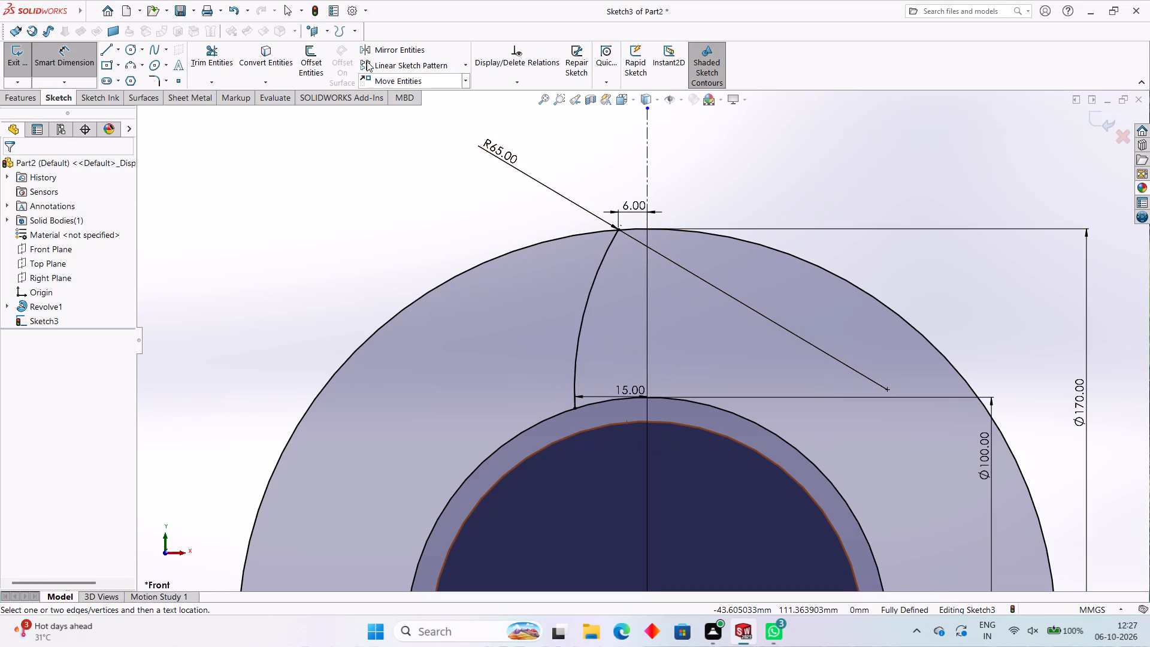
# Mirror the 65 mm radius arc about the vertical centerline, keeping the original as a copy.
pyautogui.click(402, 50)
pyautogui.click(591, 280)
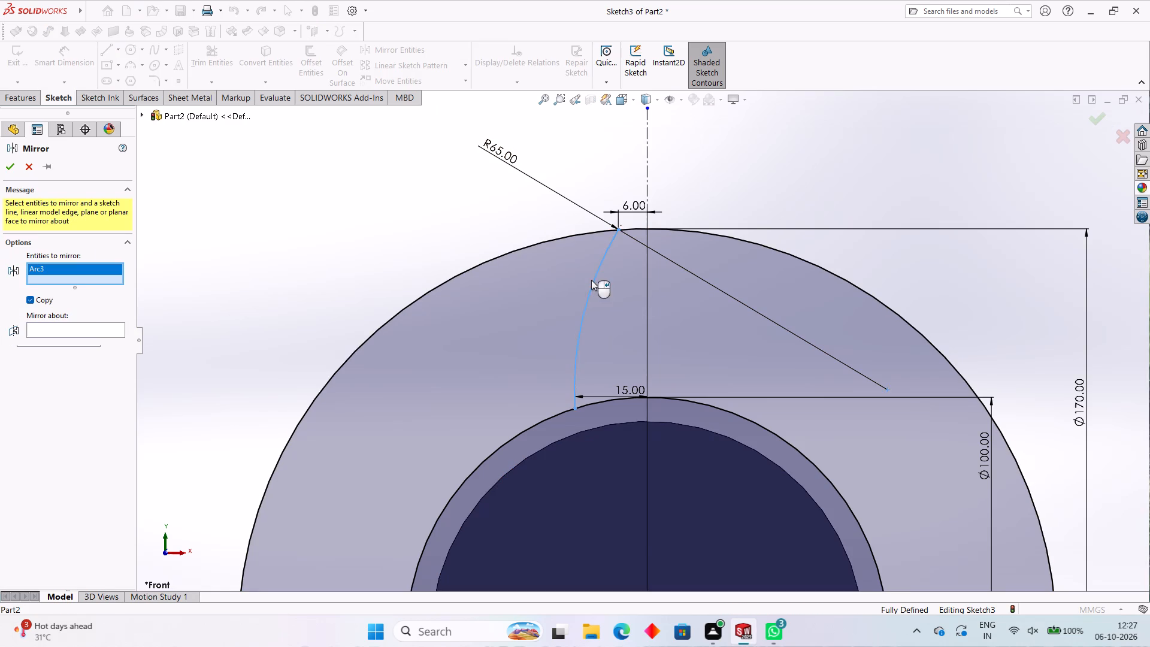
pyautogui.click(93, 332)
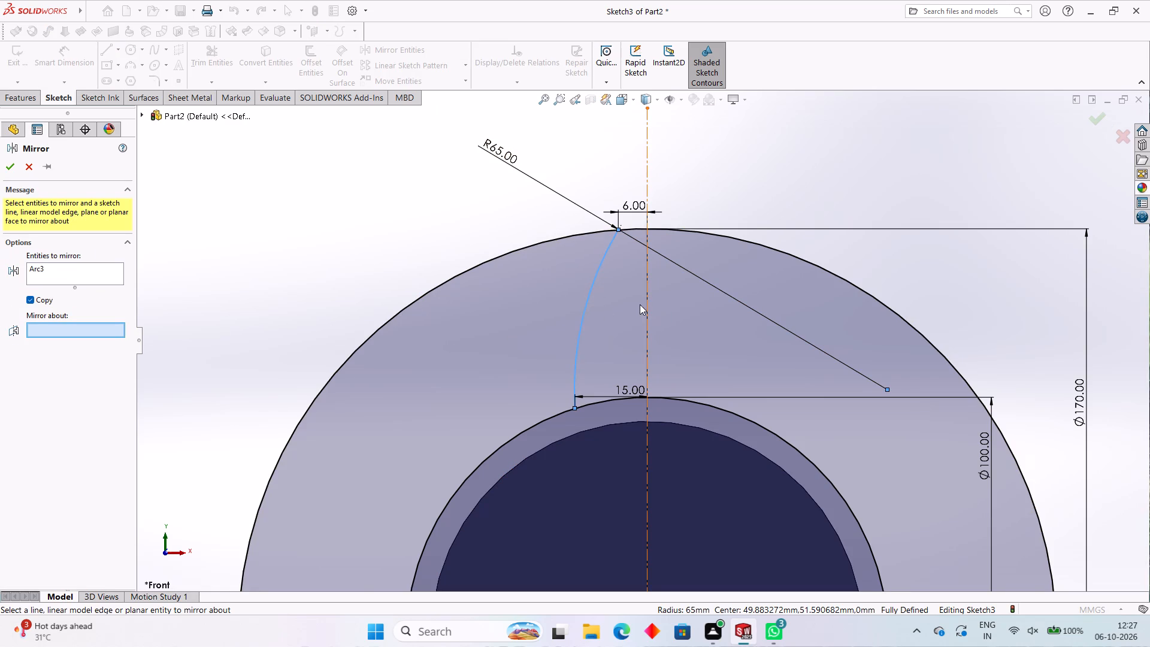
pyautogui.click(647, 303)
pyautogui.click(10, 170)
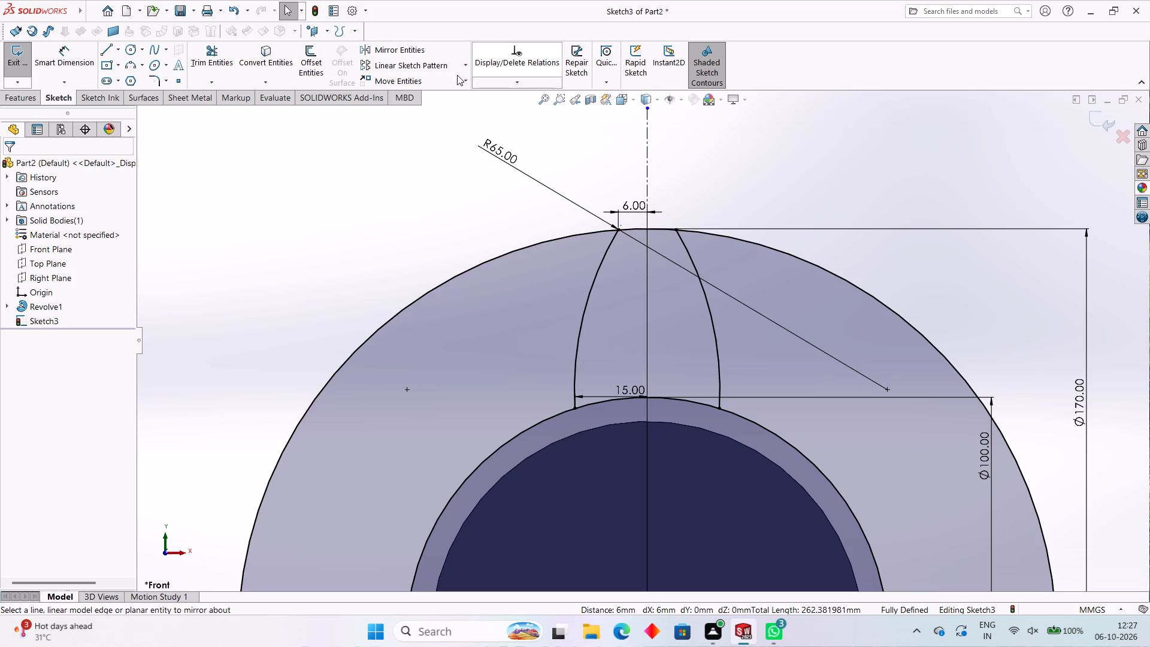
# Trim the 170 mm circle outside the two flank arcs, leaving only the short tooth-tip segment between them.
pyautogui.click(225, 49)
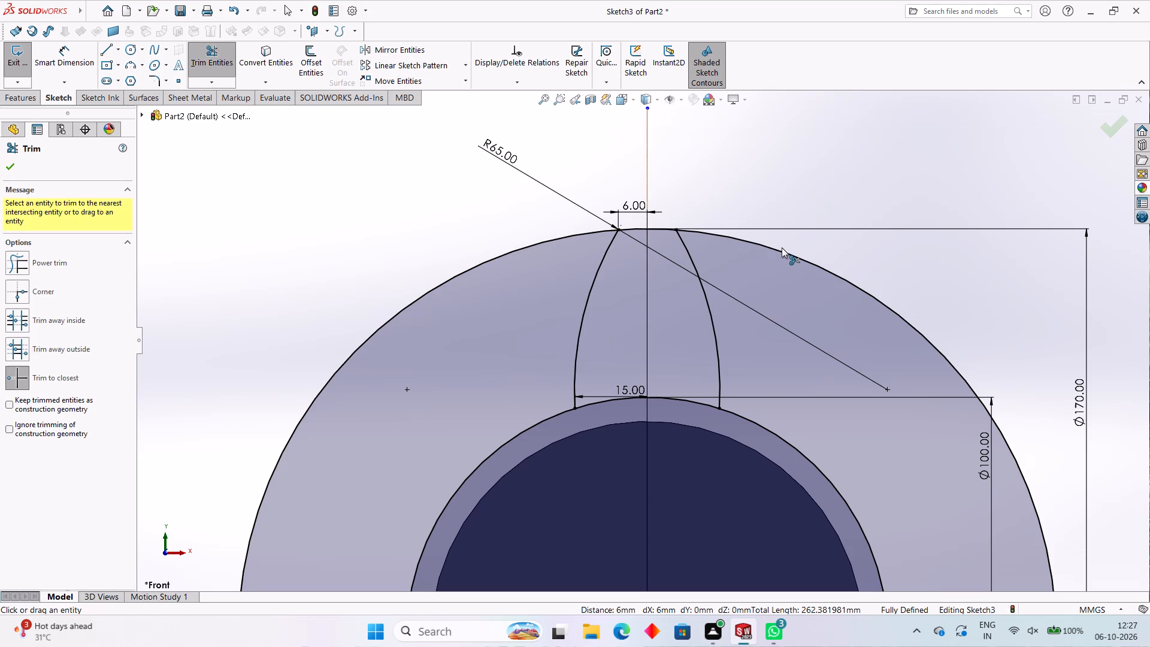
pyautogui.moveTo(827, 250); pyautogui.dragTo(822, 279)
pyautogui.click(825, 269)
pyautogui.click(505, 251)
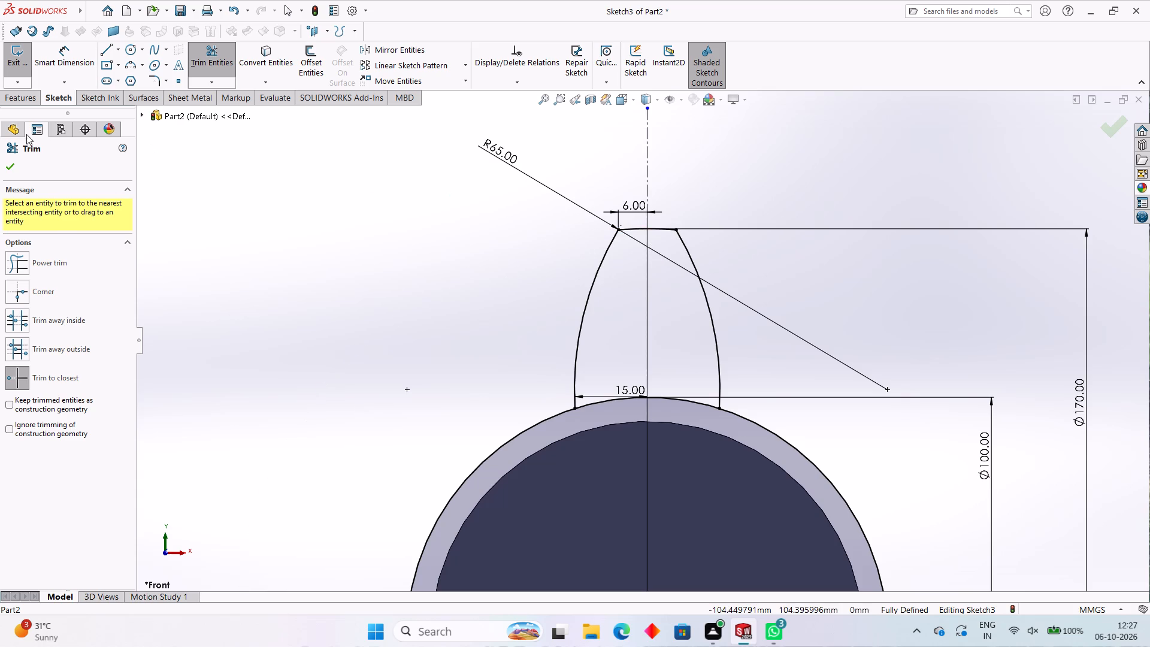
pyautogui.click(9, 161)
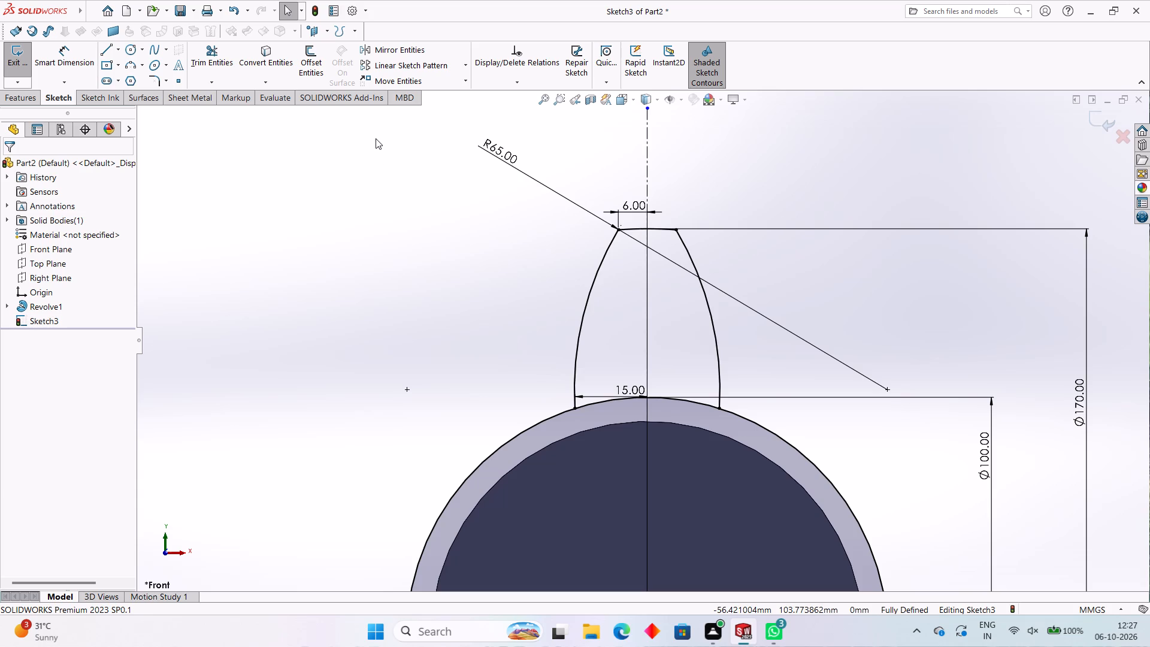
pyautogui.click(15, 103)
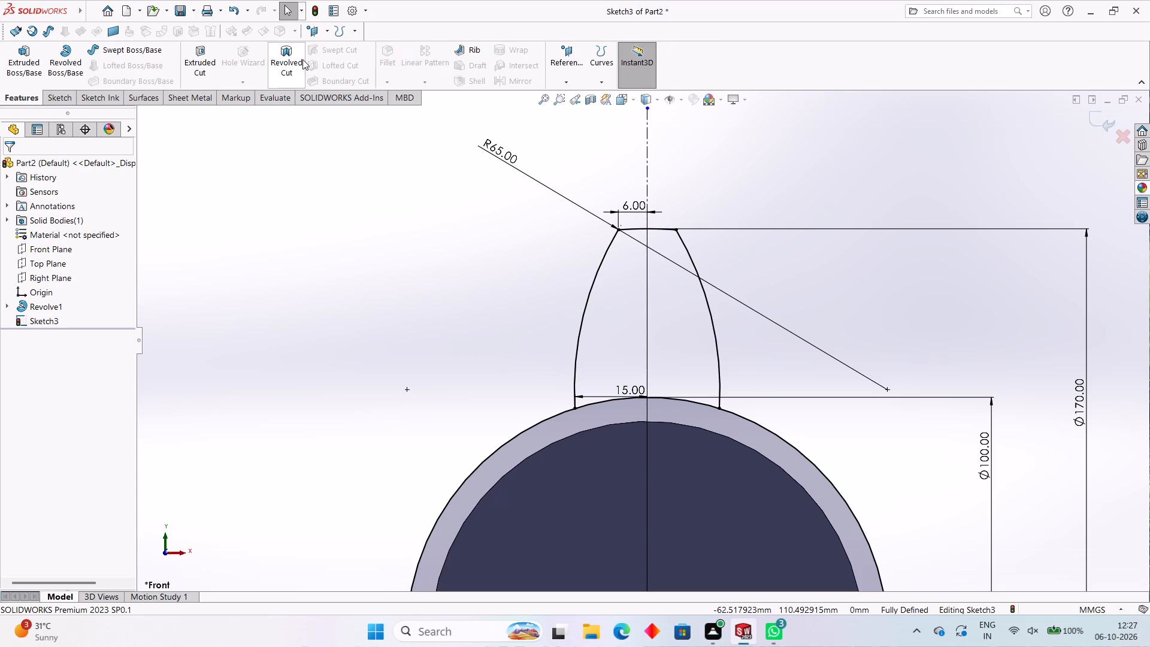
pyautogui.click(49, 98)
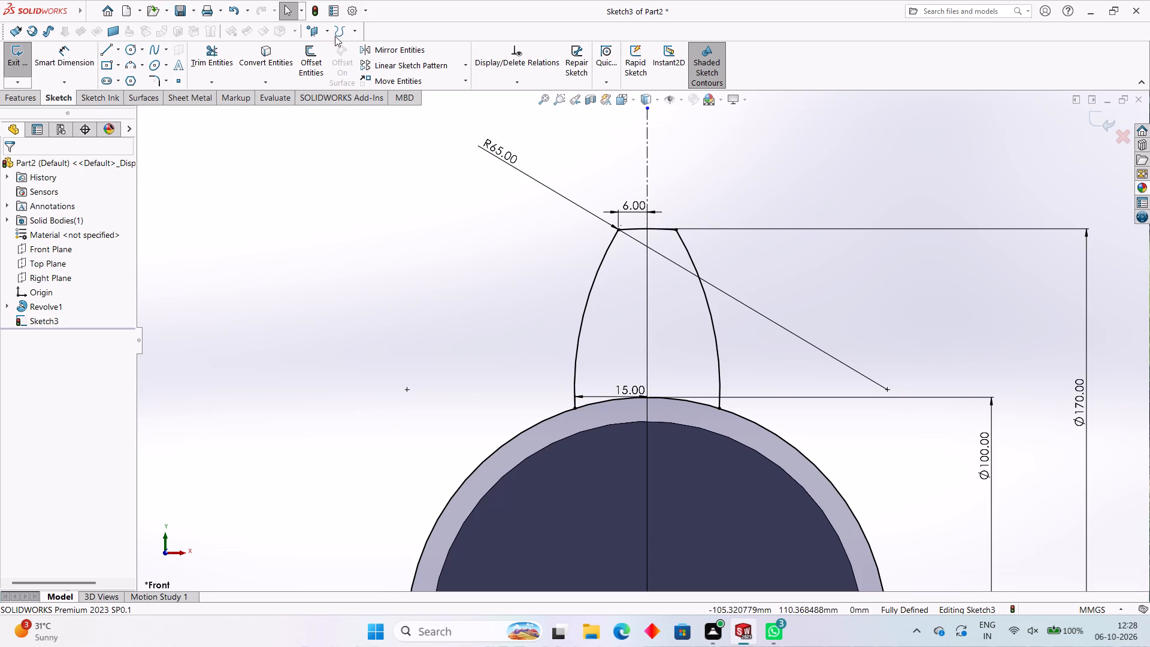
# Circular-pattern the tooth tip and both flank arcs about the origin, with 8 equally spaced instances over 360 degrees.
pyautogui.click(464, 64)
pyautogui.click(437, 95)
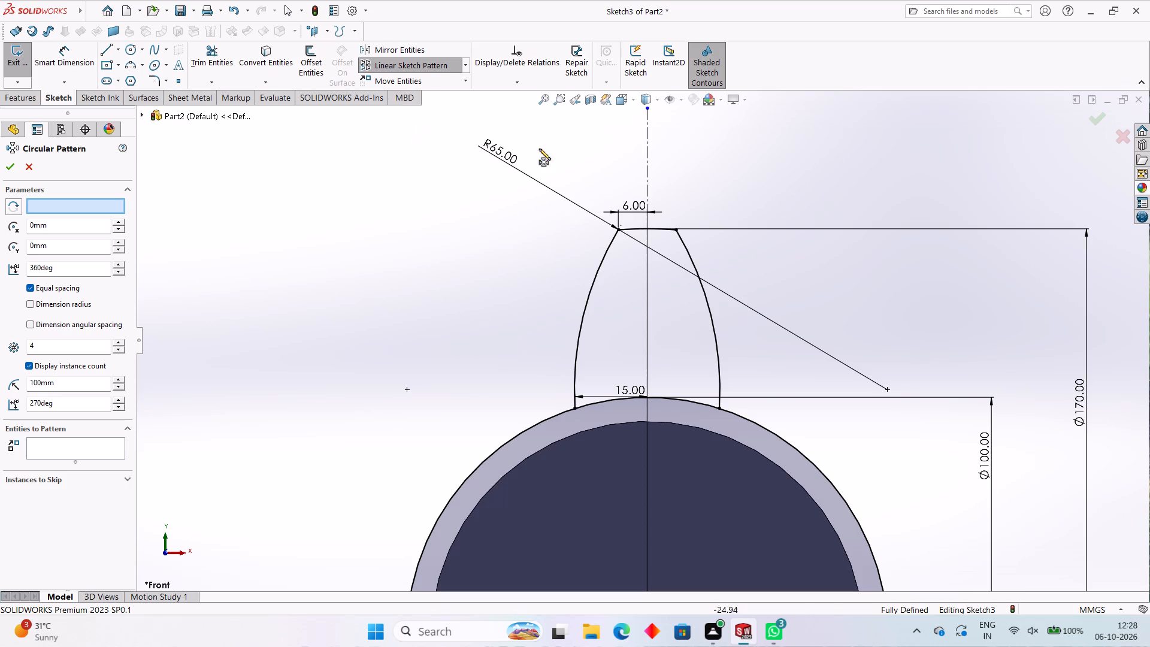
pyautogui.click(633, 229)
pyautogui.click(600, 267)
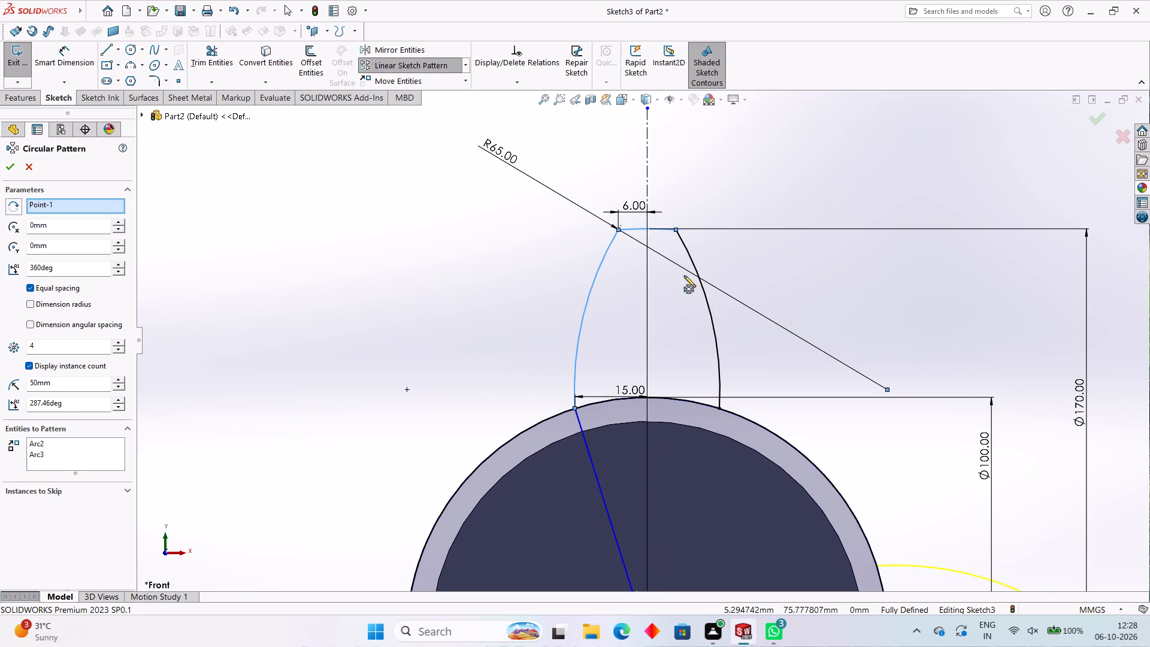
pyautogui.click(701, 287)
pyautogui.scroll(7, 675, 298)
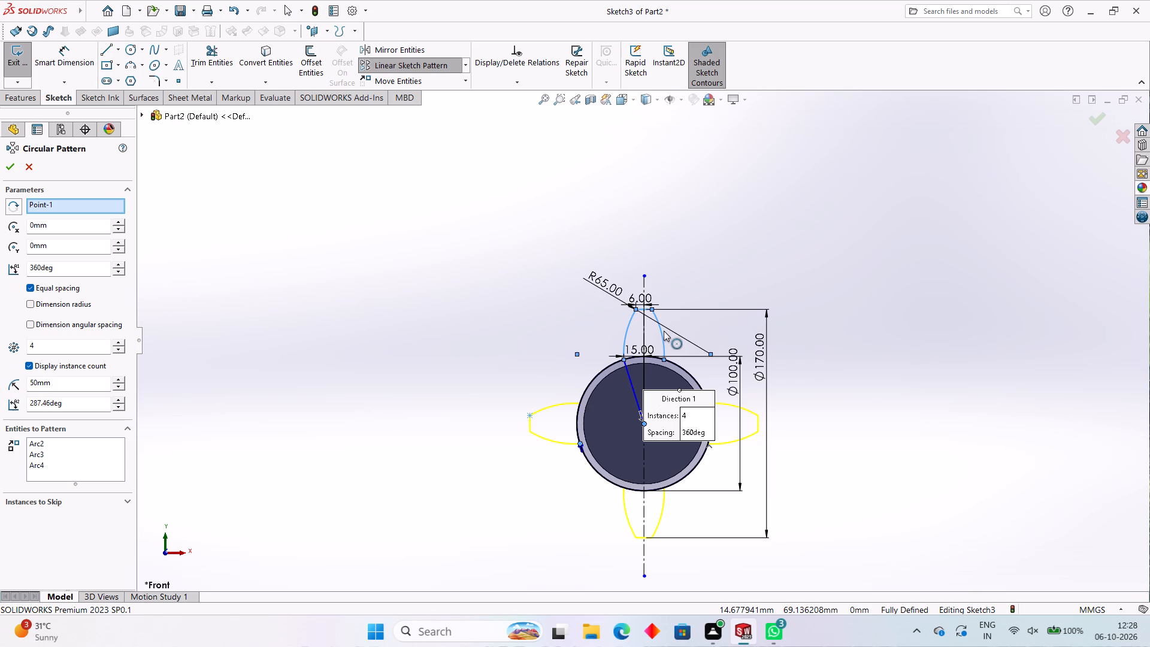
pyautogui.doubleClick(80, 343)
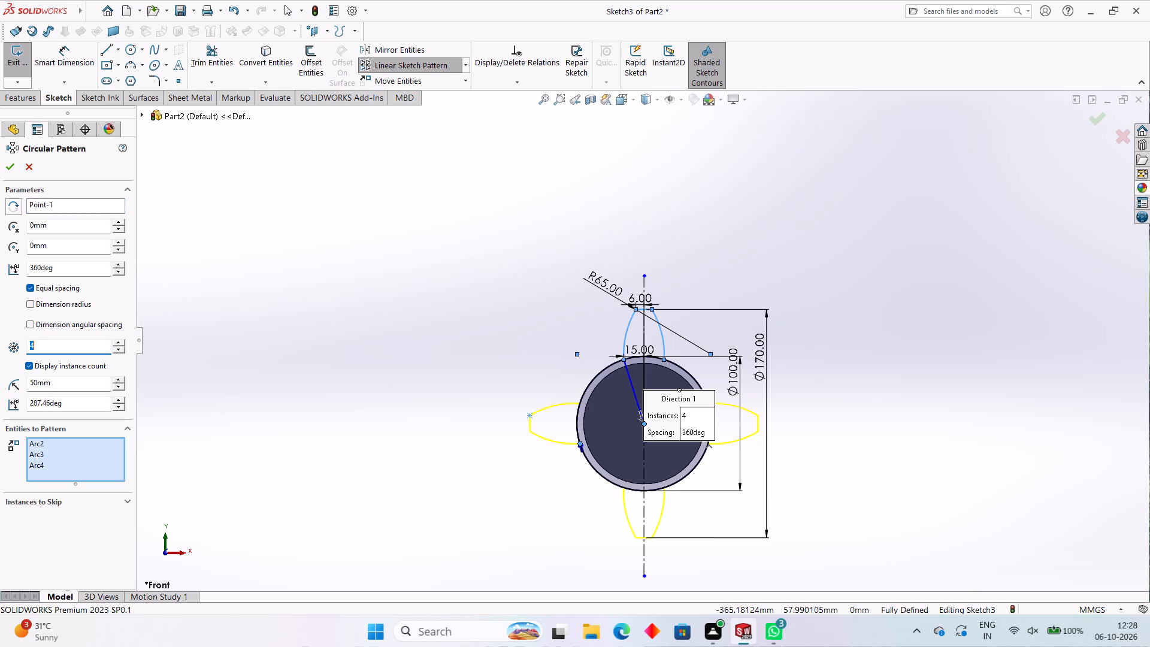
pyautogui.press('8')
pyautogui.press('Return')
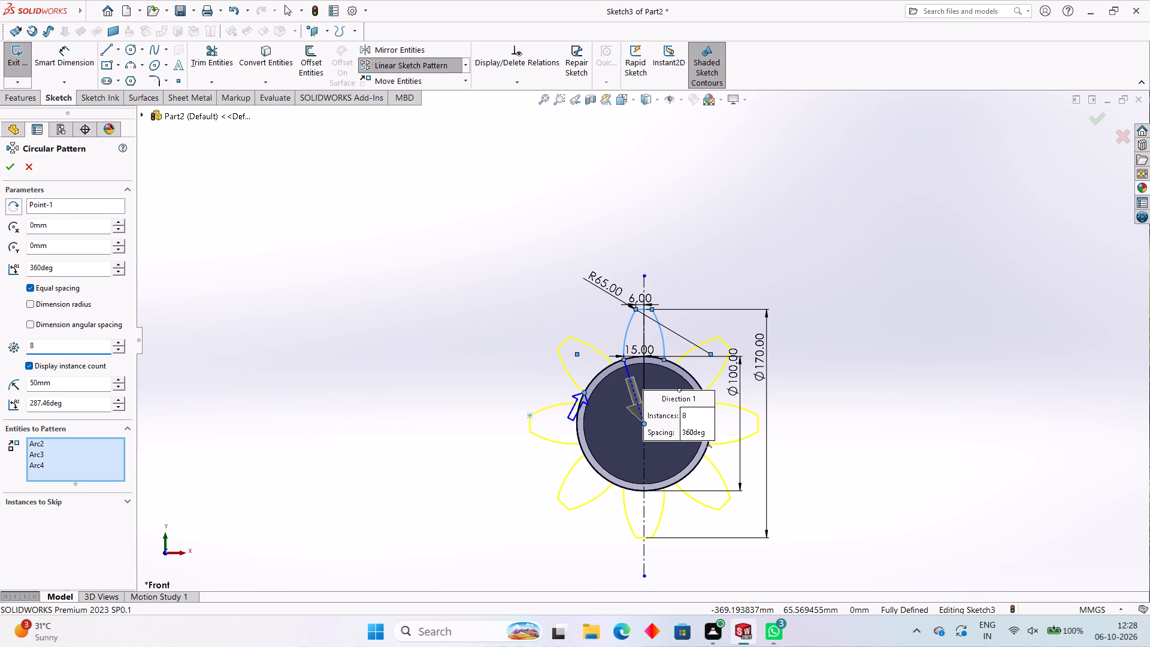
pyautogui.click(13, 170)
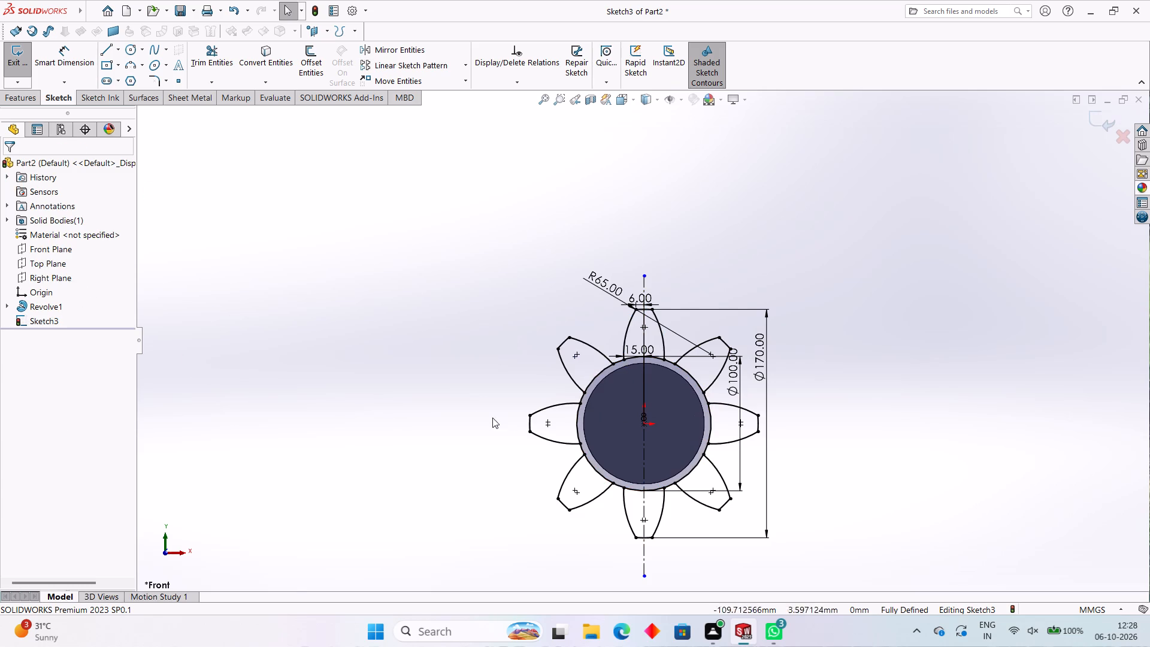
# Using Power trim, remove the 100 mm circle's segments across the bases of the top tooth and the two upper diagonal teeth.
pyautogui.click(215, 50)
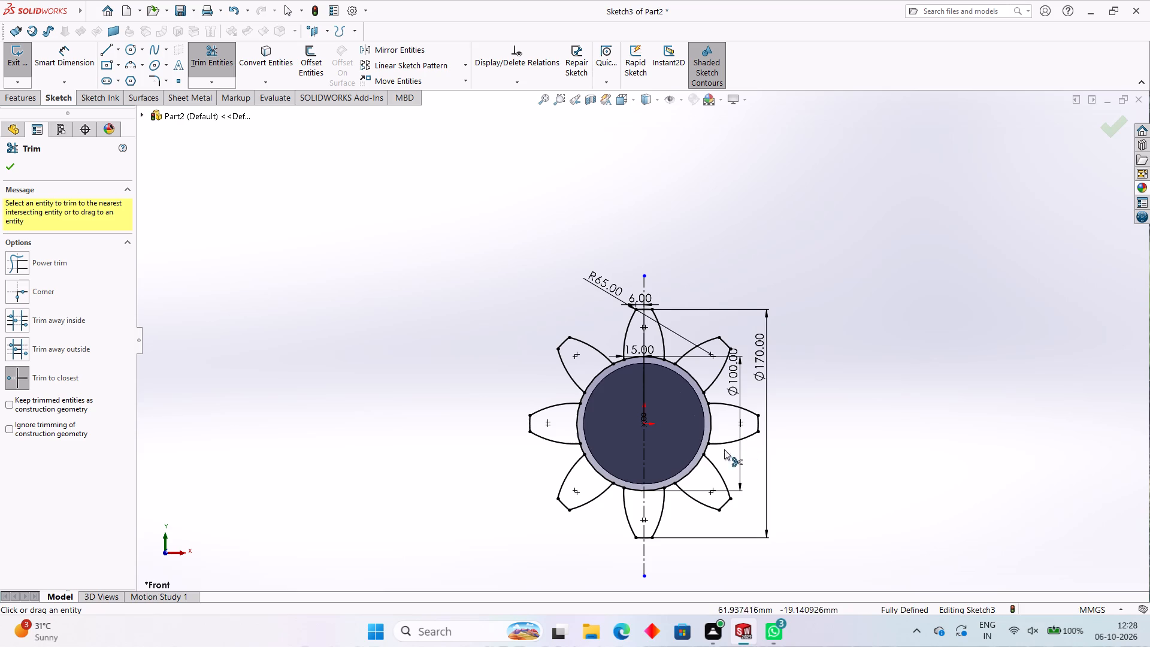
pyautogui.scroll(-4, 600, 386)
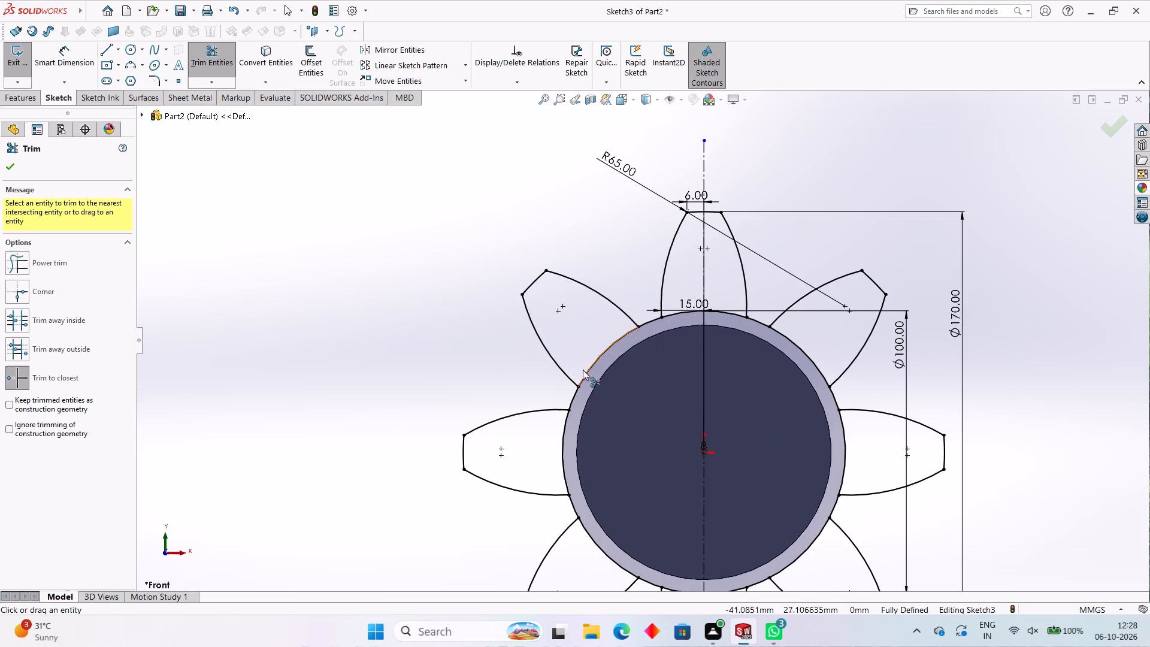
pyautogui.click(216, 79)
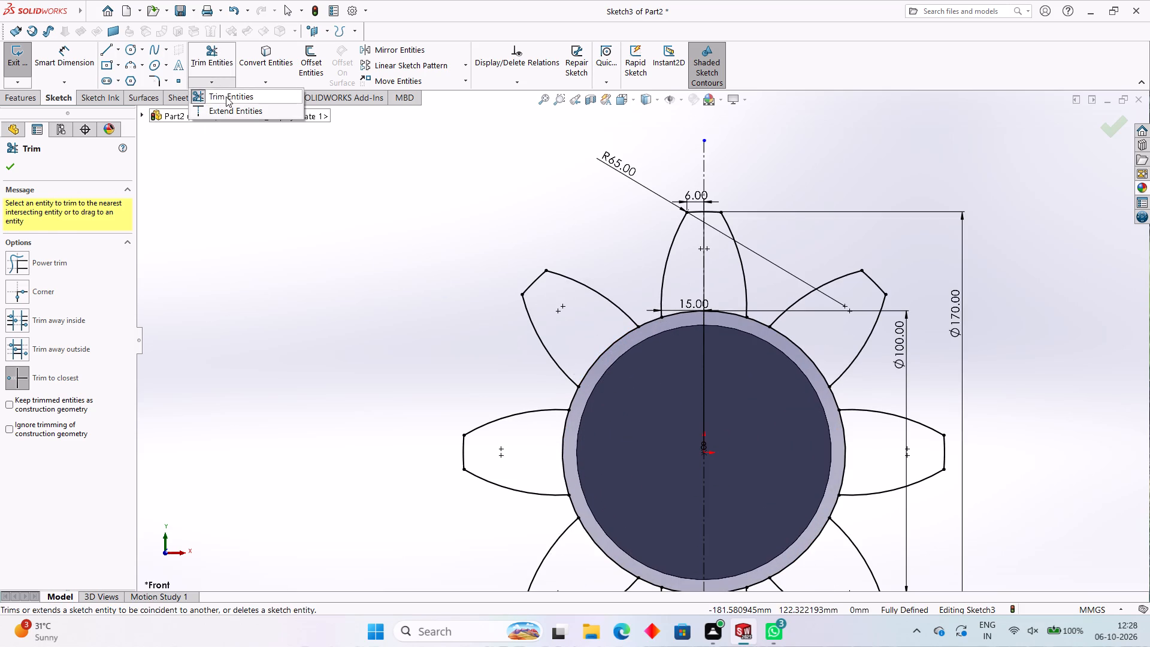
pyautogui.click(226, 96)
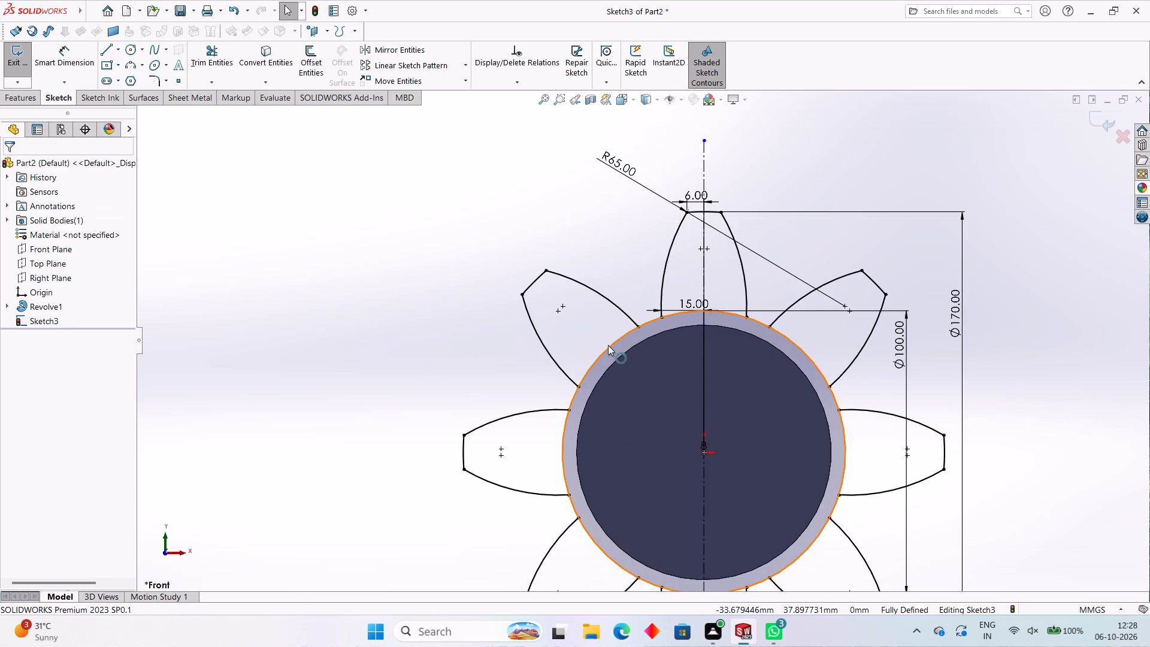
pyautogui.click(196, 69)
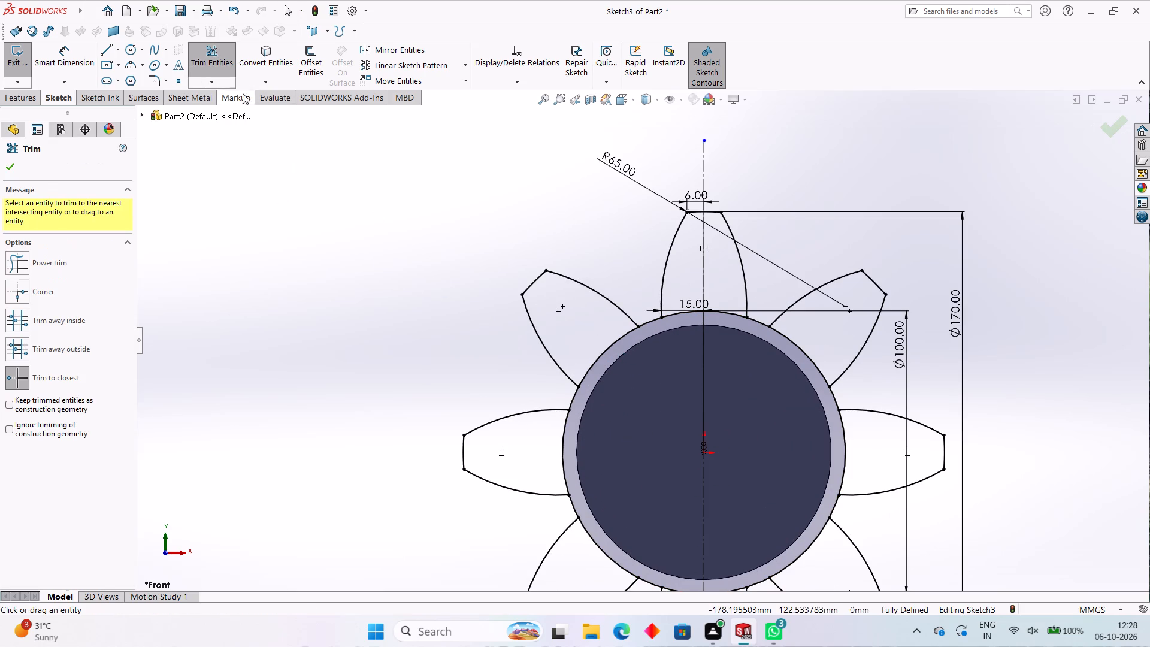
pyautogui.click(74, 262)
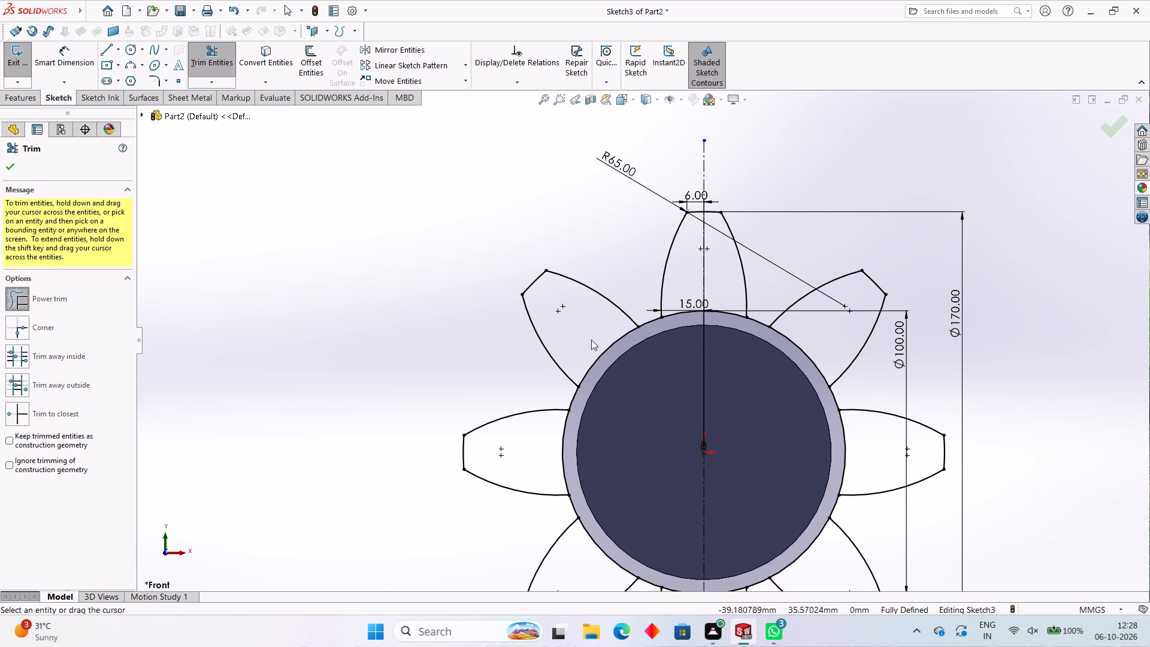
pyautogui.scroll(-3, 570, 325)
pyautogui.moveTo(623, 366); pyautogui.dragTo(643, 385)
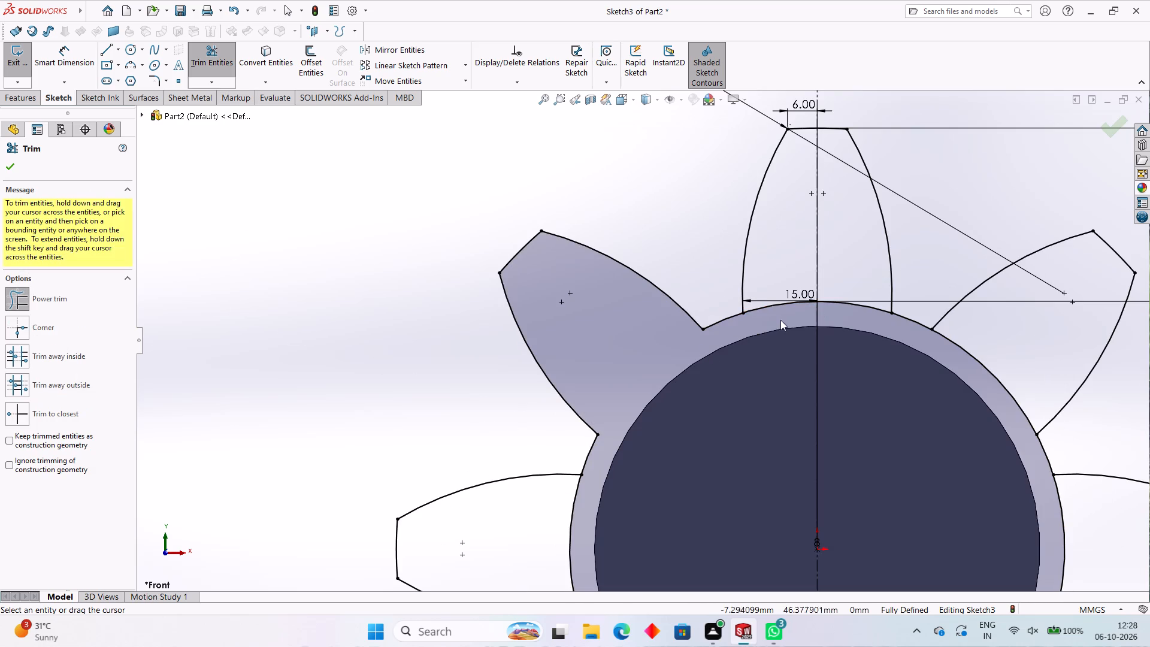
pyautogui.moveTo(780, 320); pyautogui.dragTo(782, 301)
pyautogui.moveTo(873, 326); pyautogui.dragTo(872, 303)
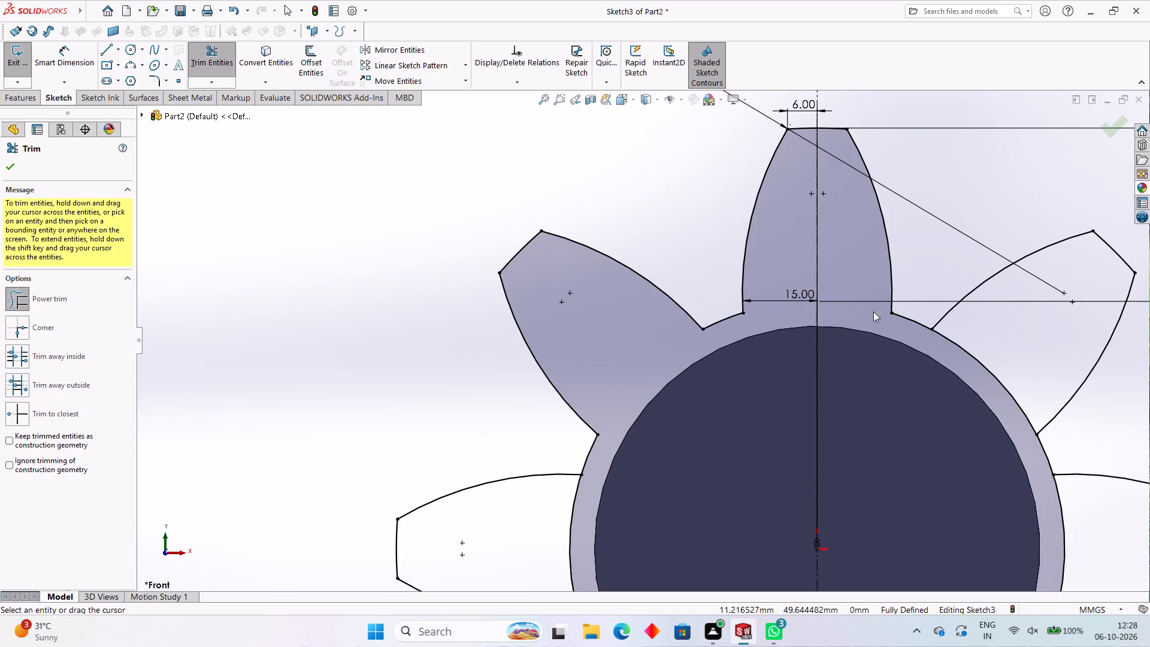
pyautogui.moveTo(947, 353); pyautogui.dragTo(972, 340)
# Trim the 100 mm circle's segments across the bases of the remaining five teeth, and close the gear profile sketch.
pyautogui.scroll(3, 998, 406)
pyautogui.moveTo(902, 465); pyautogui.dragTo(893, 463)
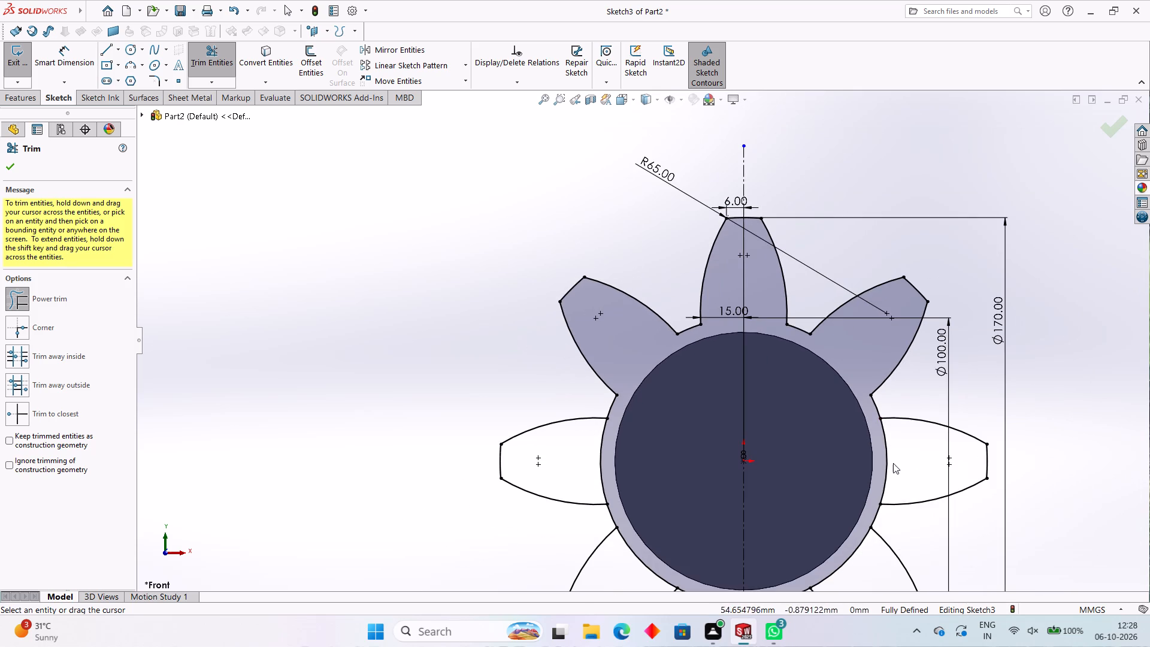
pyautogui.moveTo(893, 463); pyautogui.dragTo(884, 468)
pyautogui.moveTo(865, 554); pyautogui.dragTo(851, 549)
pyautogui.scroll(2, 746, 563)
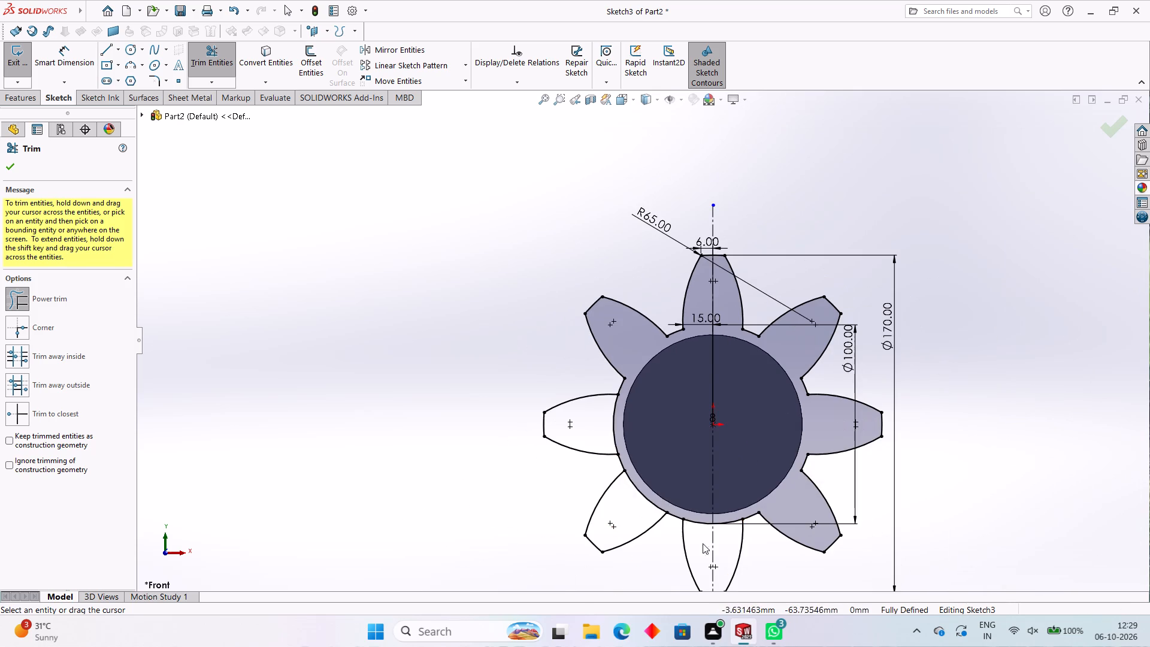
pyautogui.moveTo(649, 495); pyautogui.dragTo(638, 501)
pyautogui.moveTo(721, 516); pyautogui.dragTo(727, 528)
pyautogui.moveTo(699, 518); pyautogui.dragTo(699, 530)
pyautogui.moveTo(604, 416); pyautogui.dragTo(619, 418)
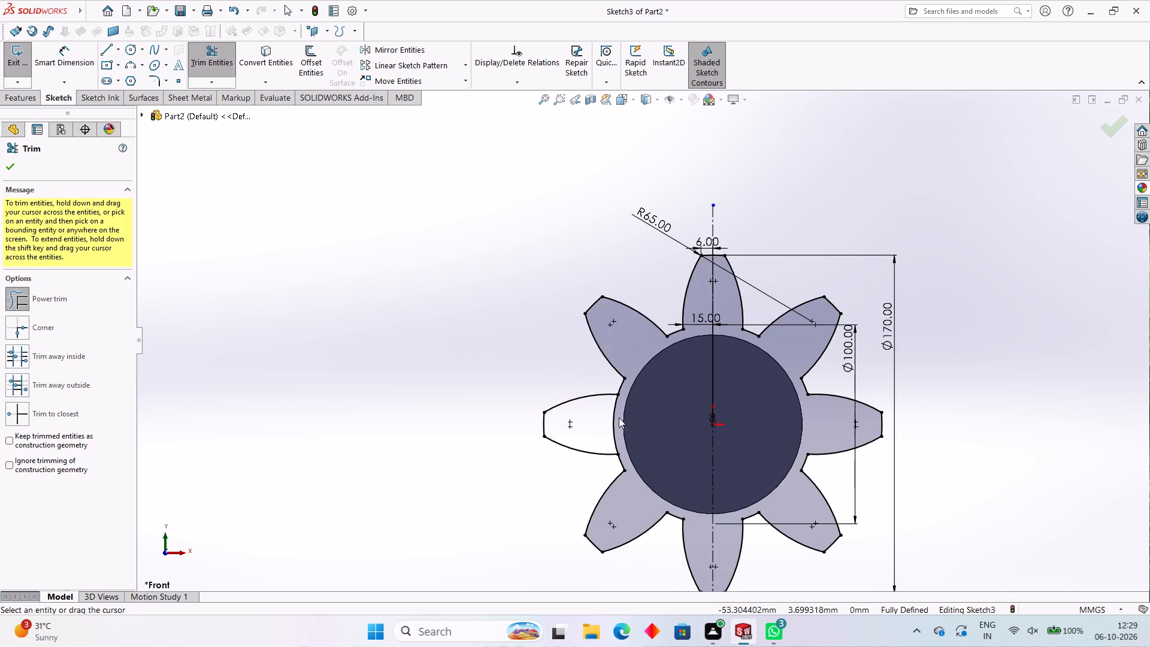
pyautogui.moveTo(619, 418); pyautogui.dragTo(624, 419)
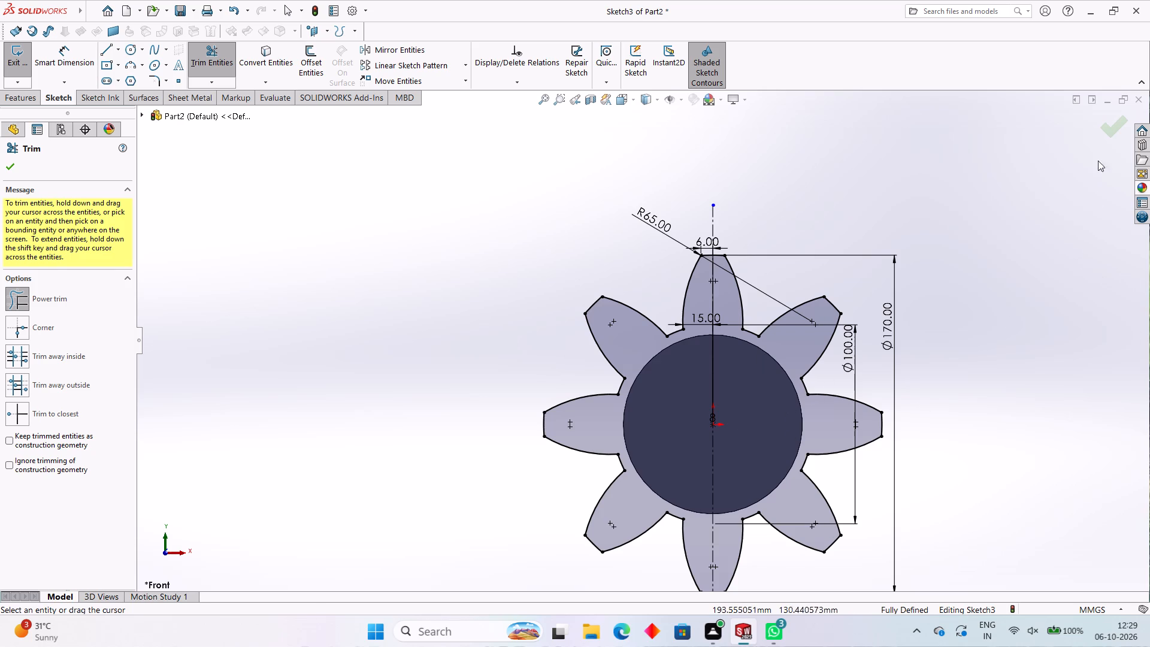
pyautogui.click(1109, 132)
pyautogui.click(1100, 125)
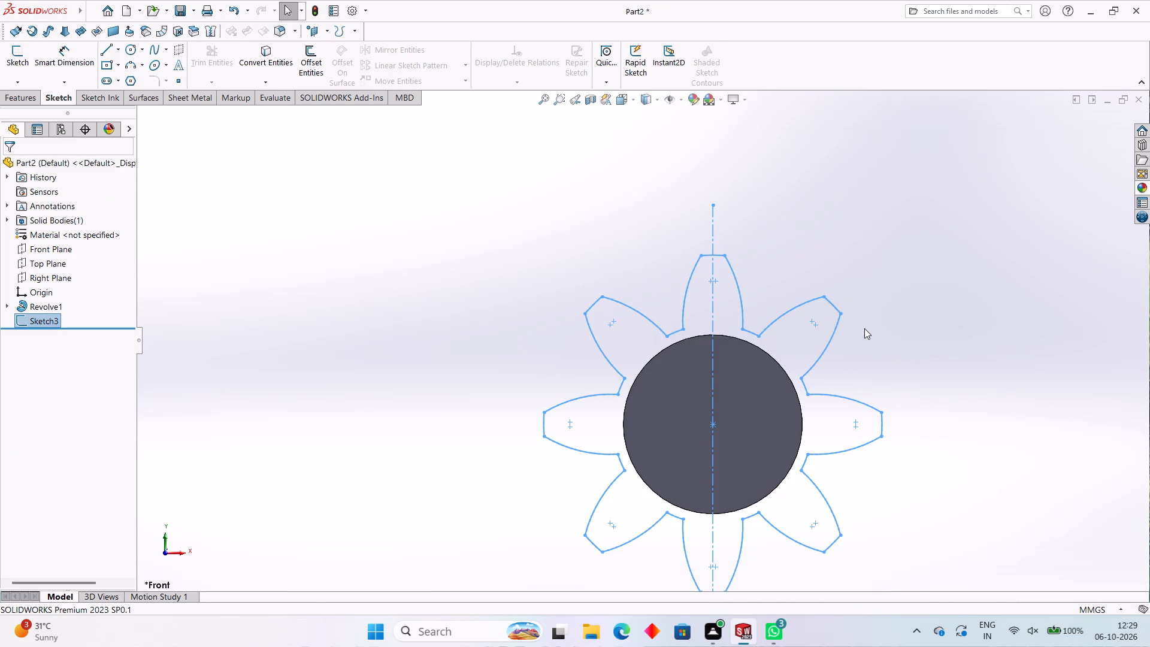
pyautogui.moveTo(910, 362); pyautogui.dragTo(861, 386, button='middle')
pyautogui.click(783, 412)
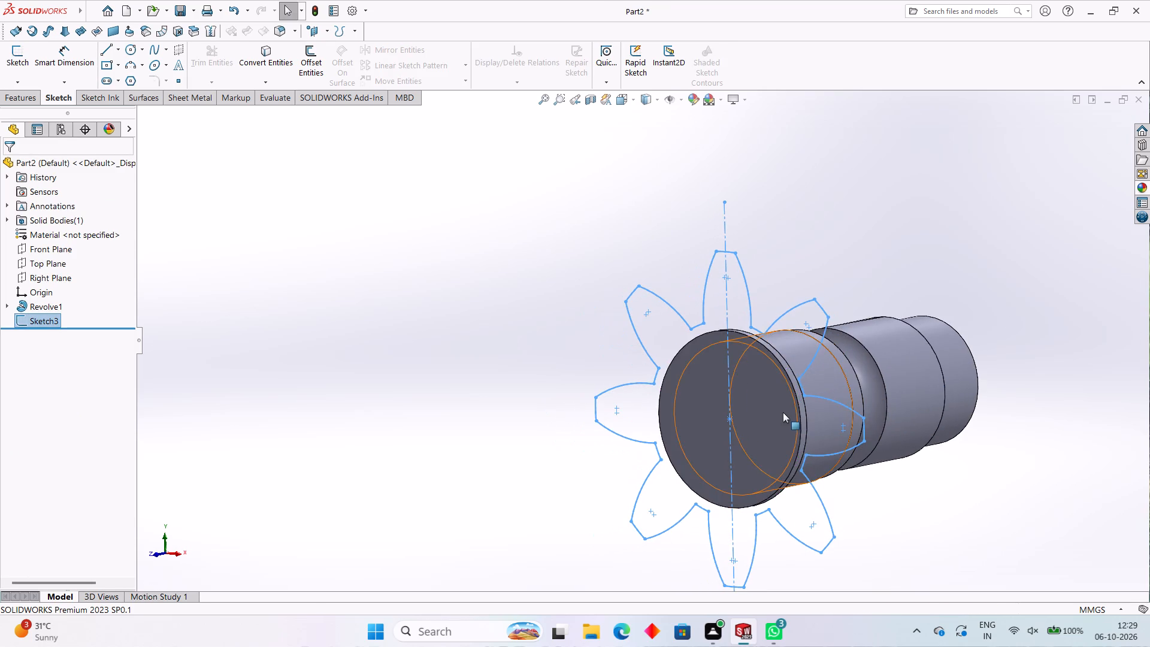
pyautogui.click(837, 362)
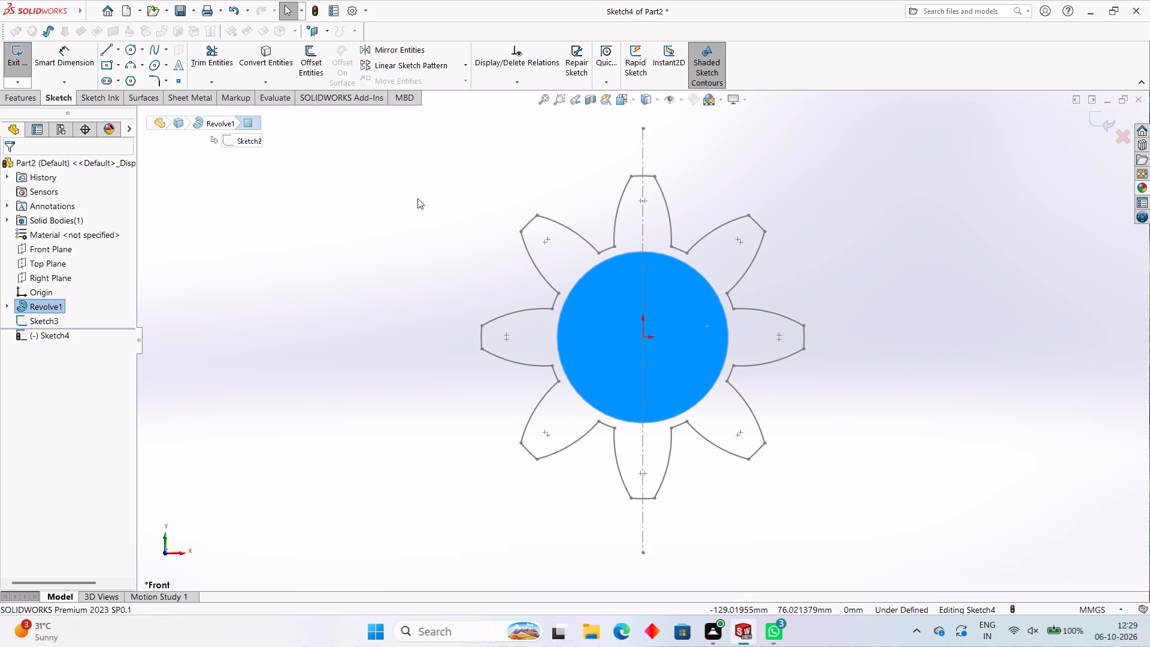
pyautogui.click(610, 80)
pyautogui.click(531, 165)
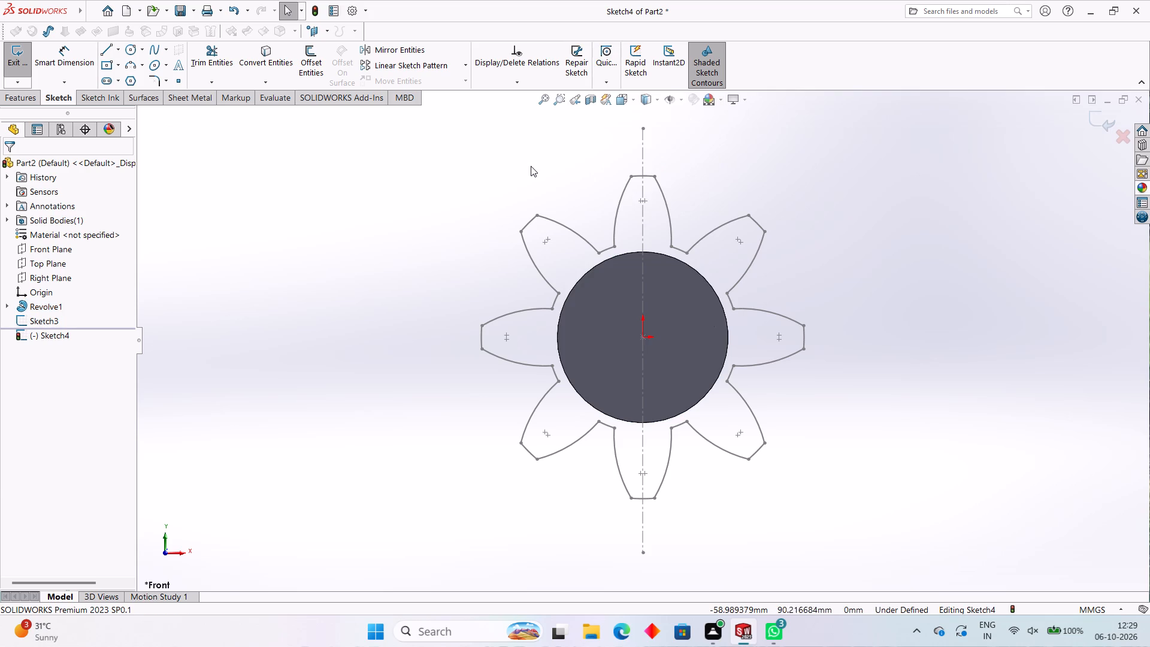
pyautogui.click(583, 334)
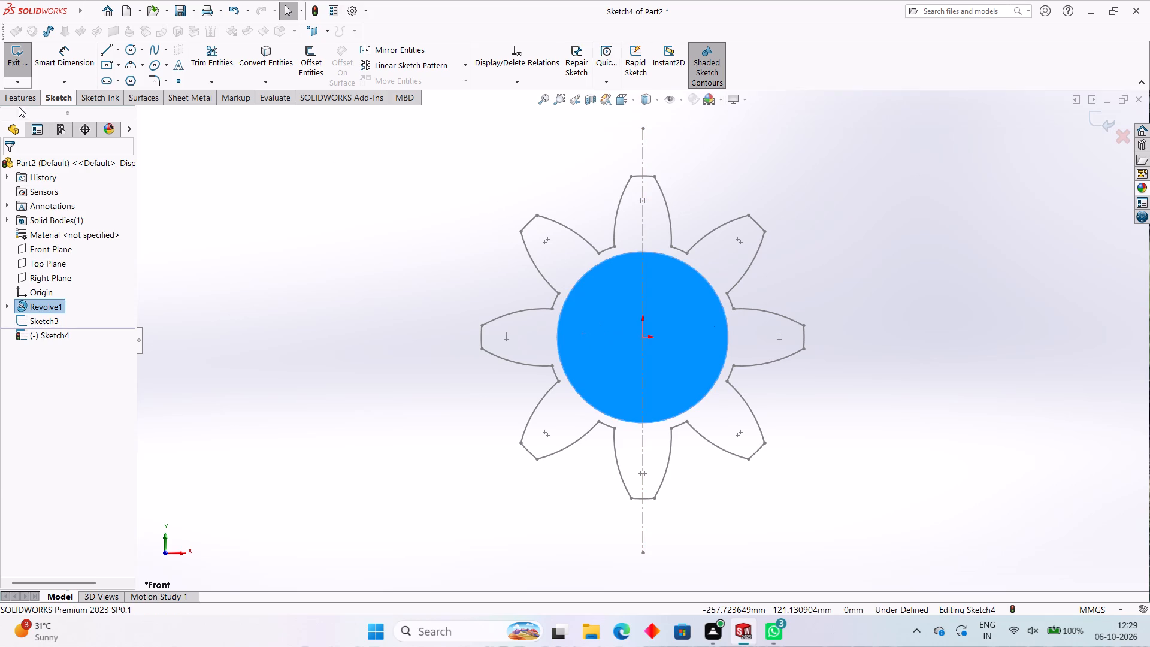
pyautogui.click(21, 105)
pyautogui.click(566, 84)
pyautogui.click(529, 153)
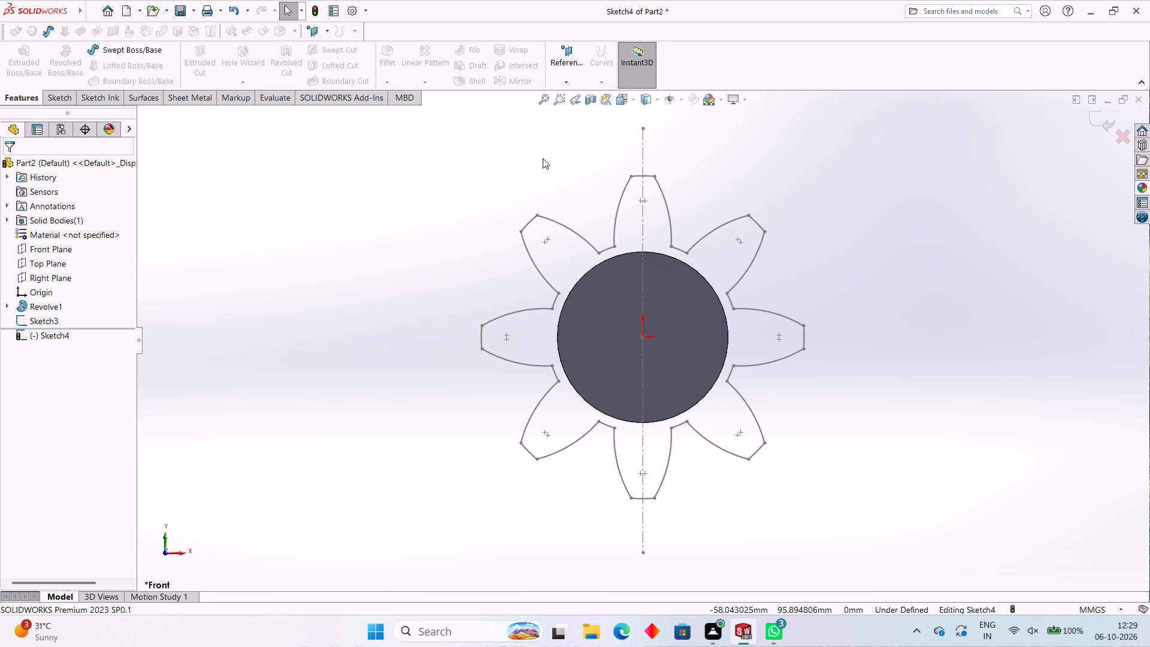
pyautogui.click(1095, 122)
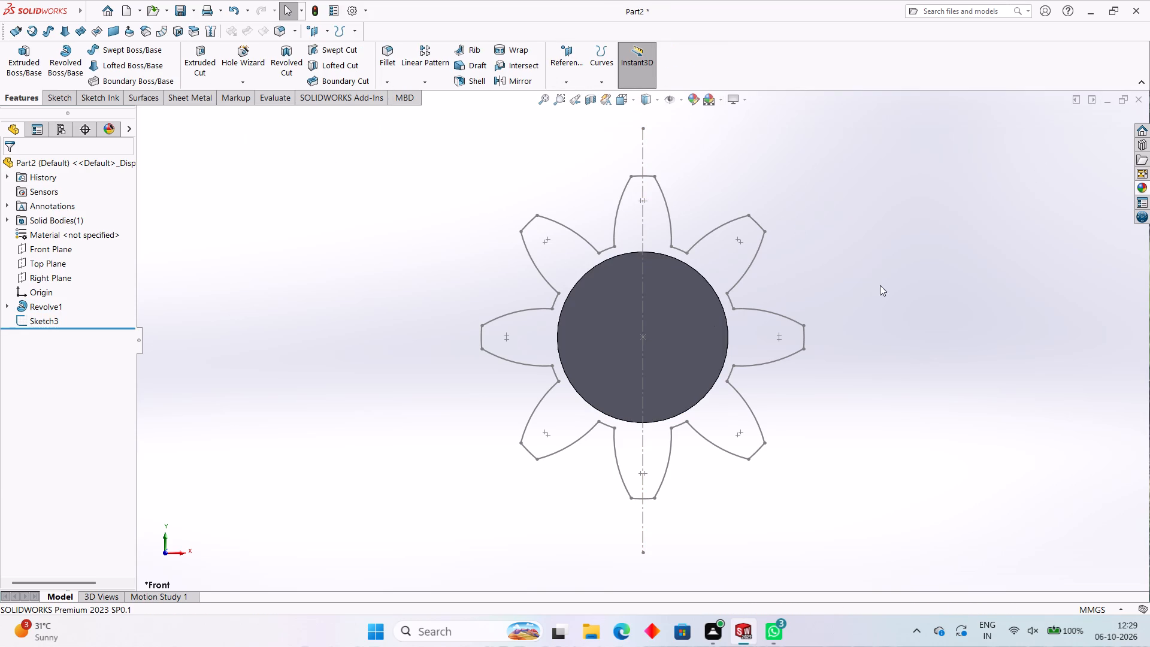
# Create a reference plane offset 45 mm outward from the shaft's flanged end face.
pyautogui.moveTo(881, 256); pyautogui.dragTo(826, 286, button='middle')
pyautogui.scroll(1, 786, 331)
pyautogui.click(577, 346)
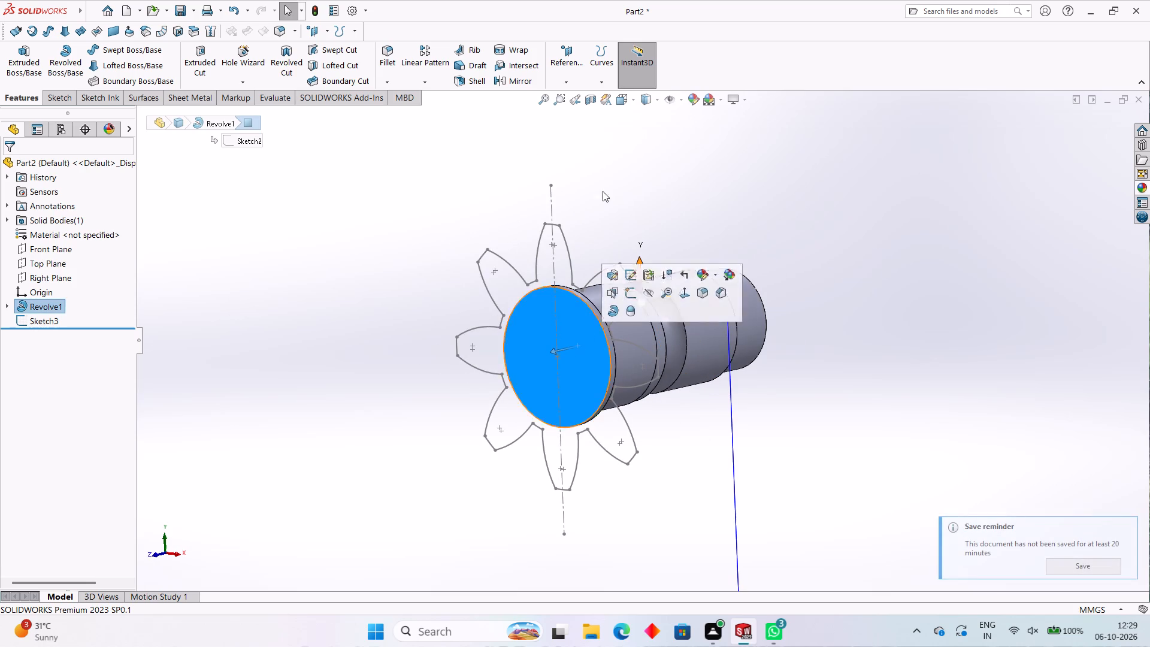
pyautogui.click(580, 81)
pyautogui.click(580, 90)
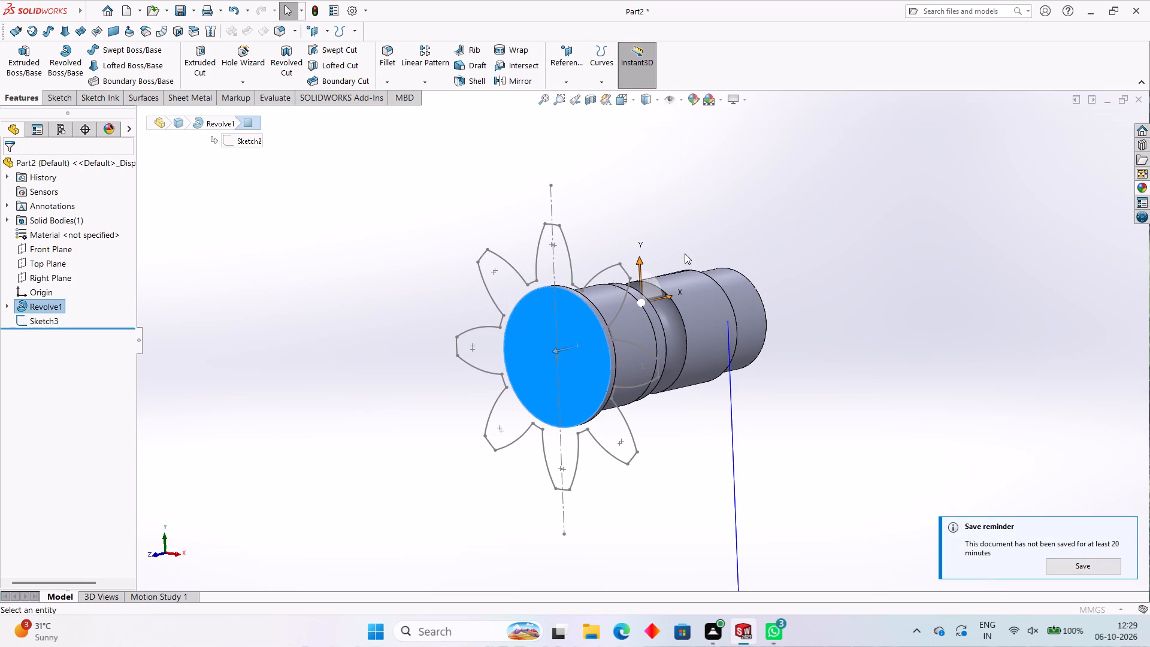
pyautogui.moveTo(374, 316); pyautogui.dragTo(374, 338, button='middle')
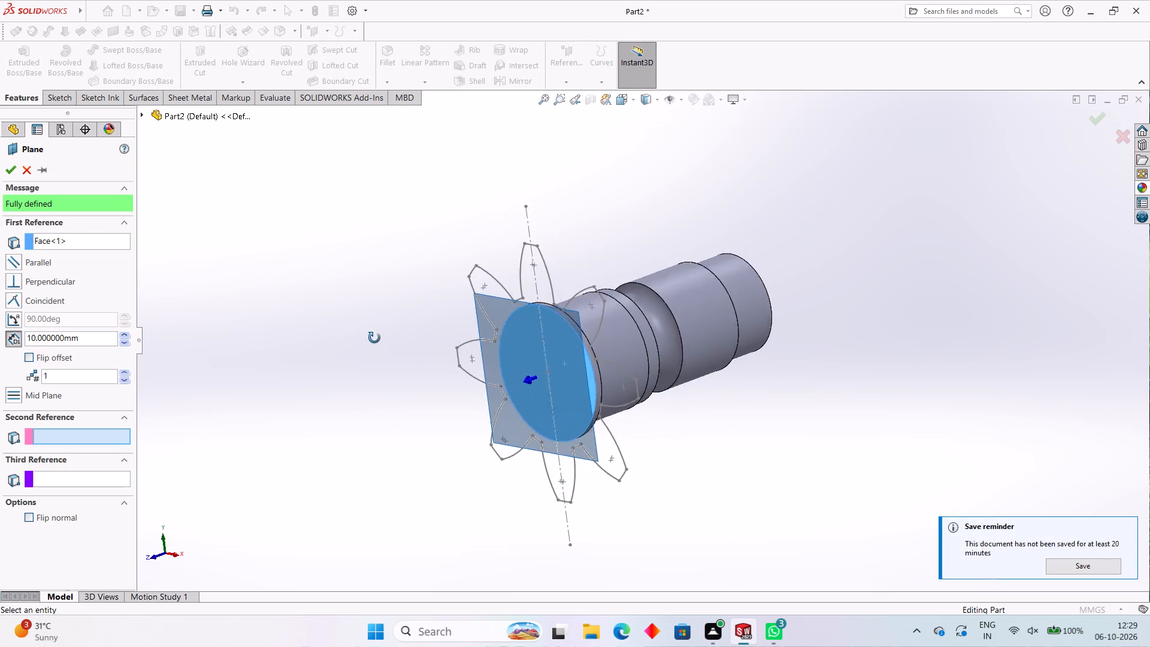
pyautogui.moveTo(374, 338); pyautogui.dragTo(361, 329, button='middle')
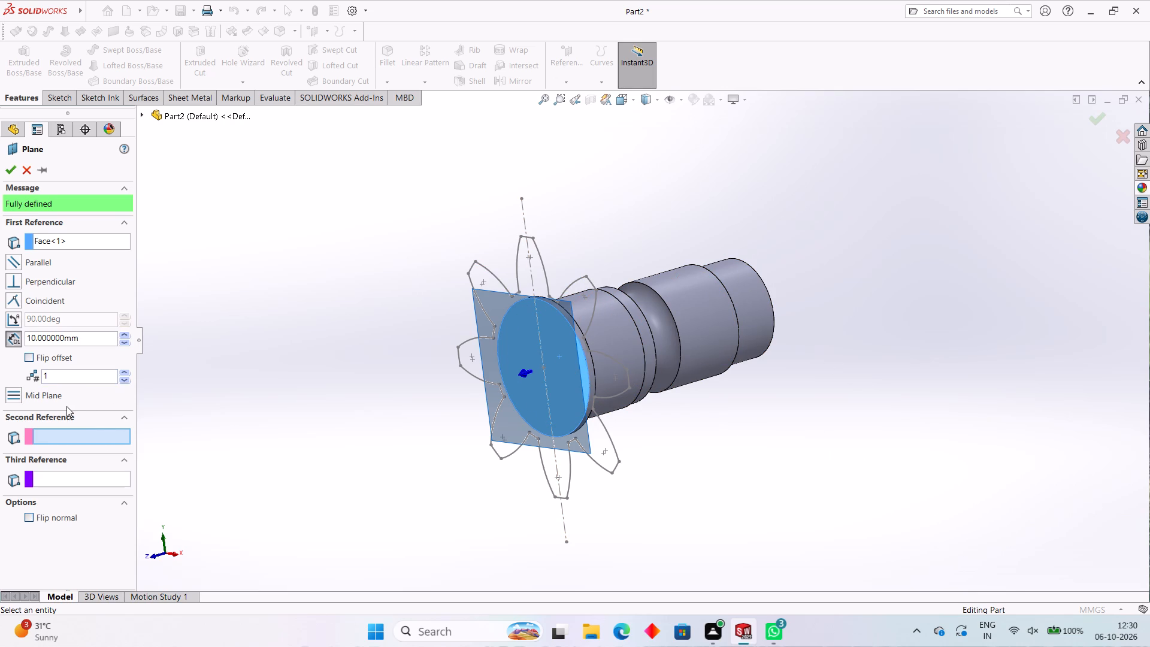
pyautogui.doubleClick(82, 341)
pyautogui.press('4')
pyautogui.press('5')
pyautogui.press('Return')
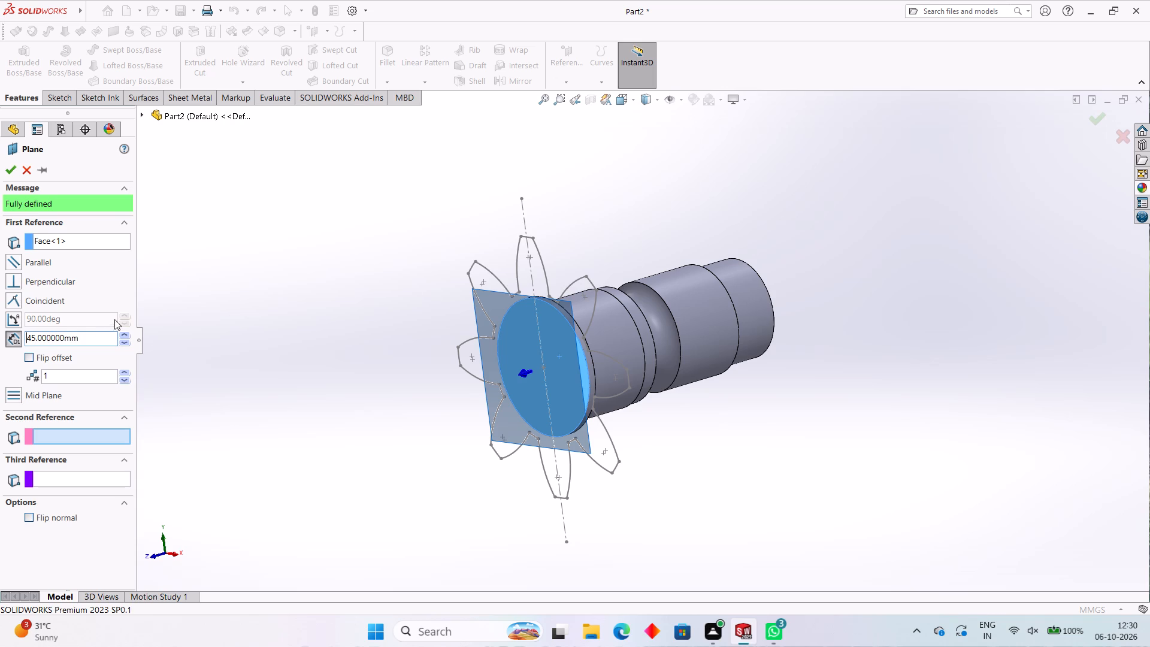
pyautogui.moveTo(365, 338); pyautogui.dragTo(418, 318, button='middle')
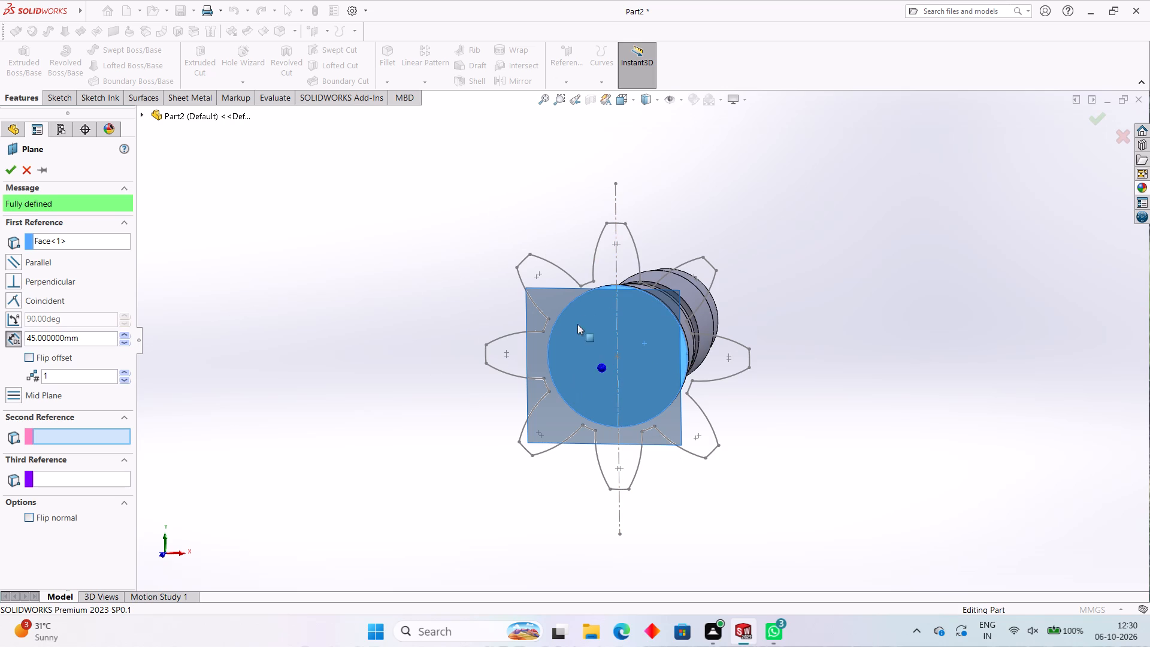
pyautogui.click(13, 166)
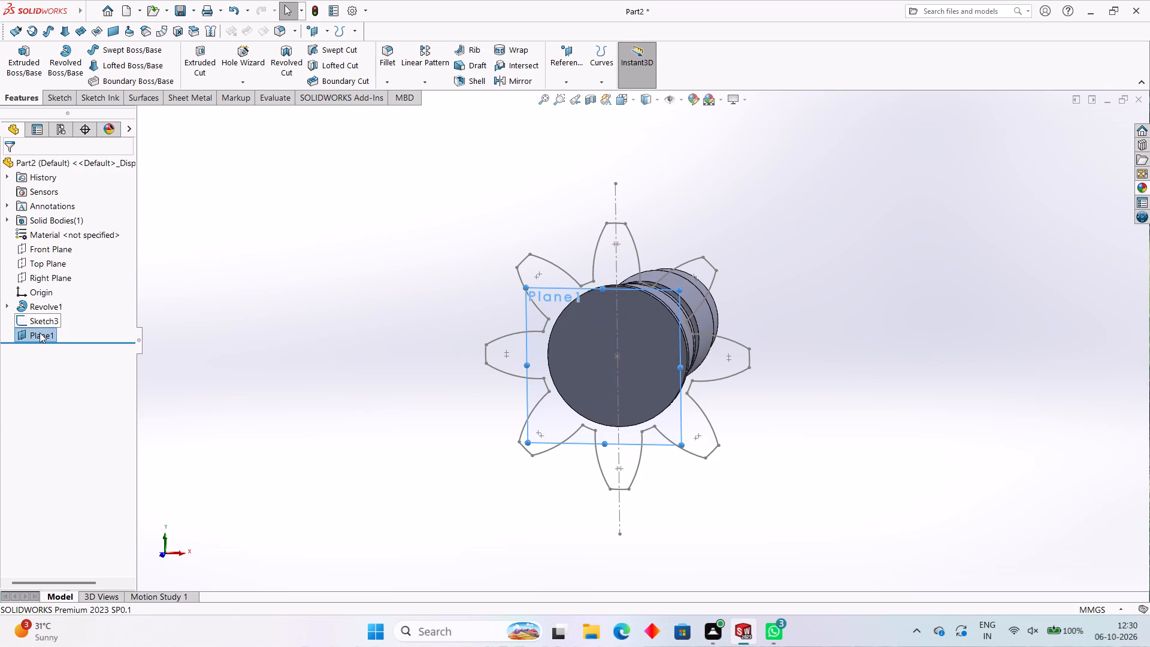
# Start a sketch on the offset plane and convert the whole Sketch3 gear profile into it.
pyautogui.click(38, 334)
pyautogui.click(50, 313)
pyautogui.click(46, 331)
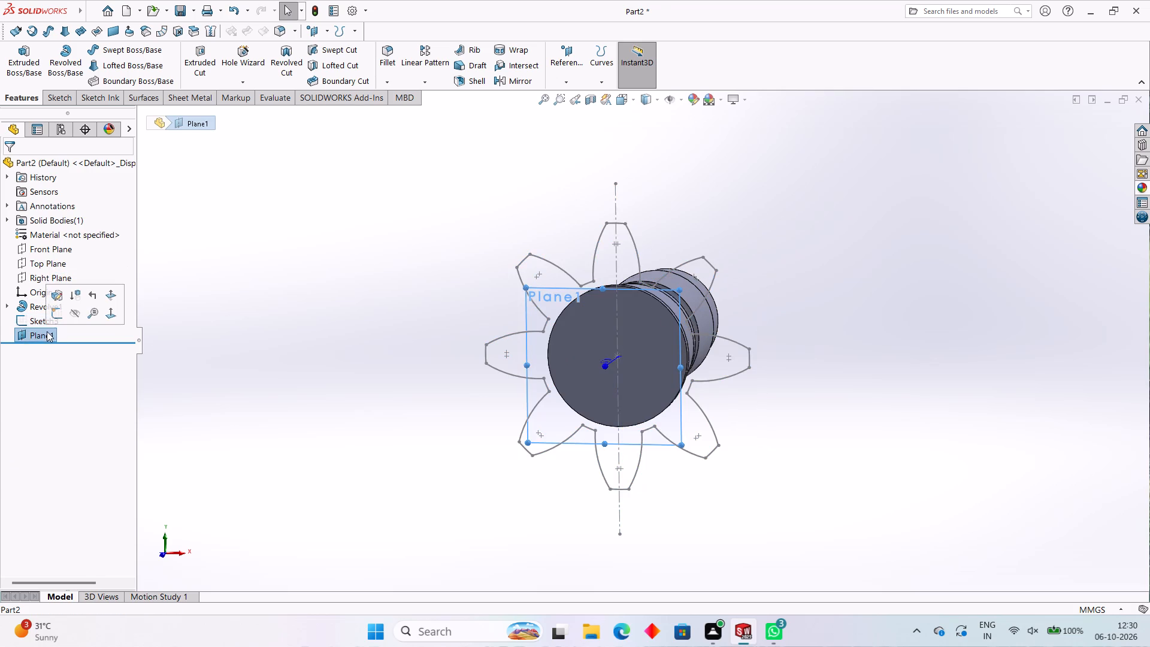
pyautogui.click(54, 315)
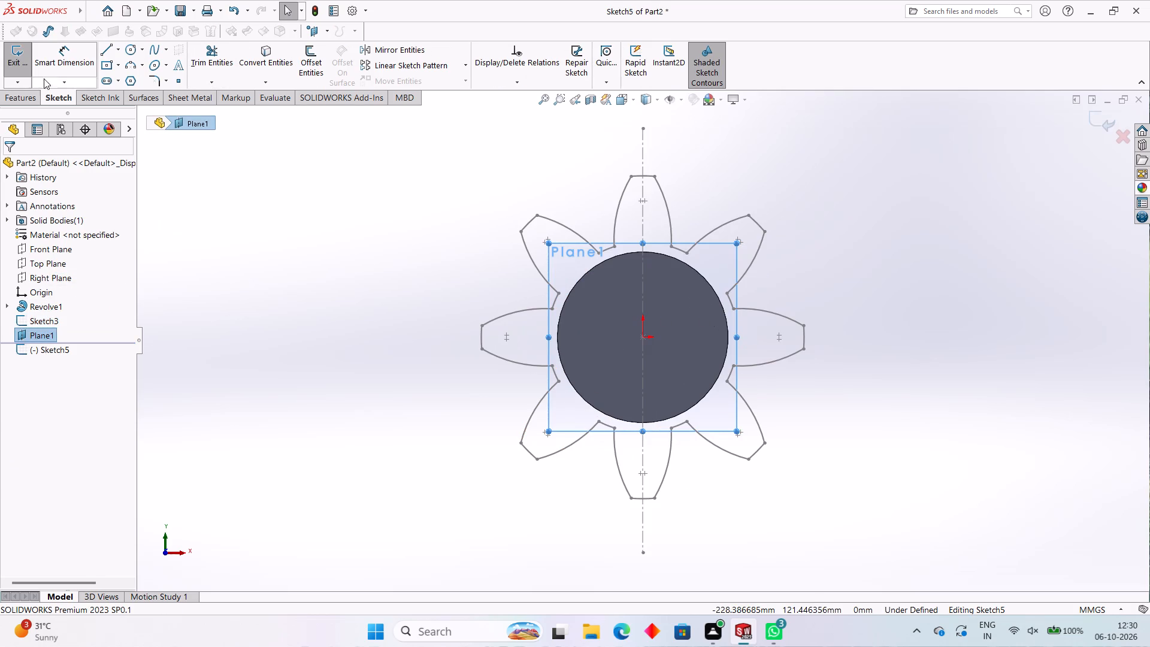
pyautogui.click(36, 97)
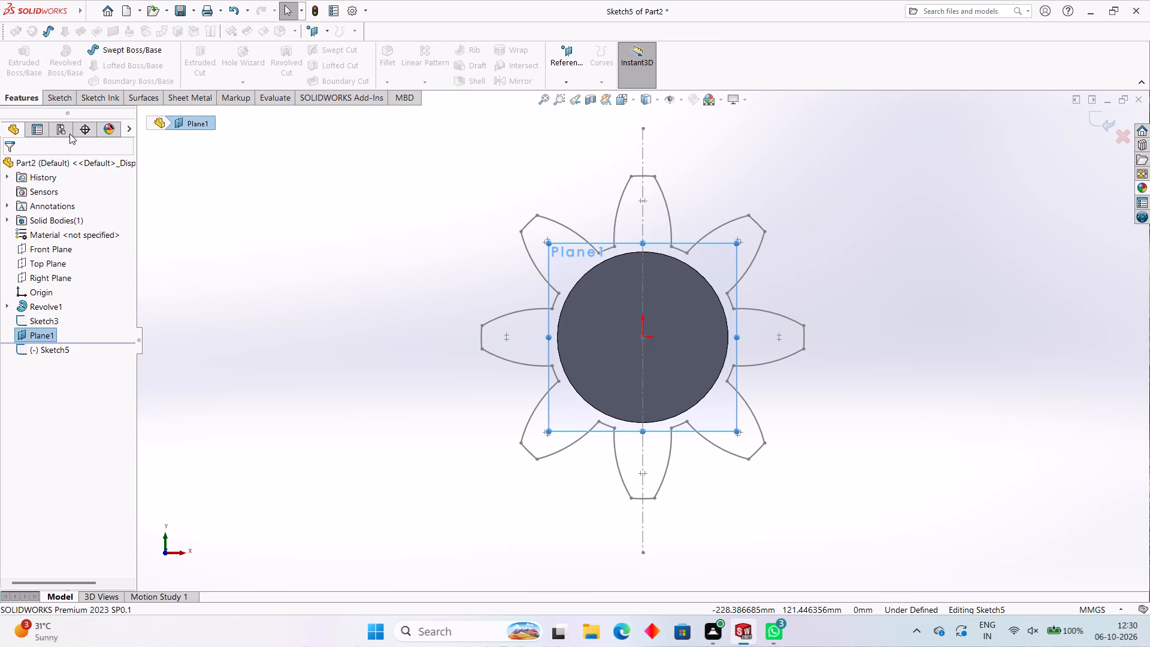
pyautogui.click(66, 105)
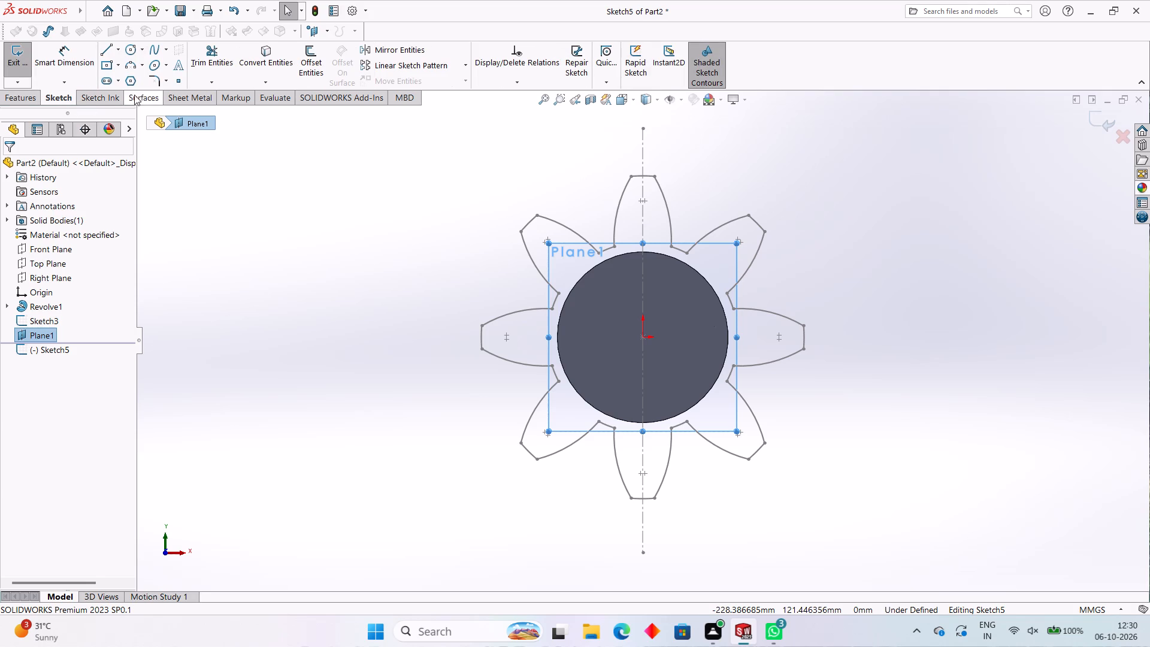
pyautogui.click(277, 59)
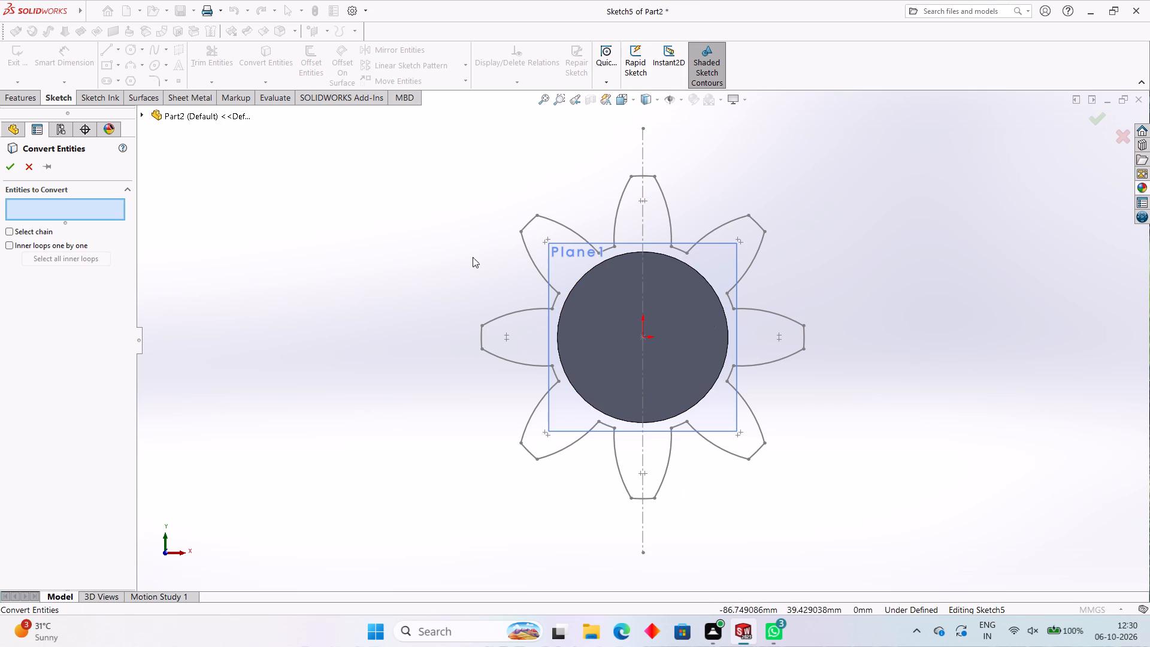
pyautogui.click(143, 113)
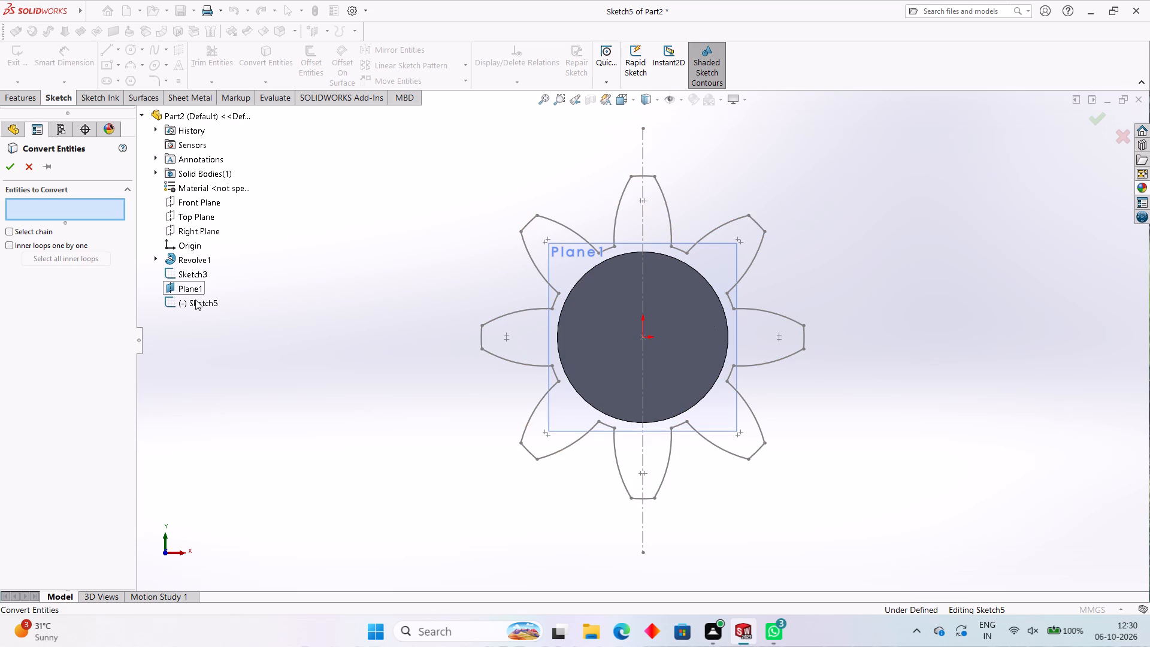
pyautogui.click(194, 272)
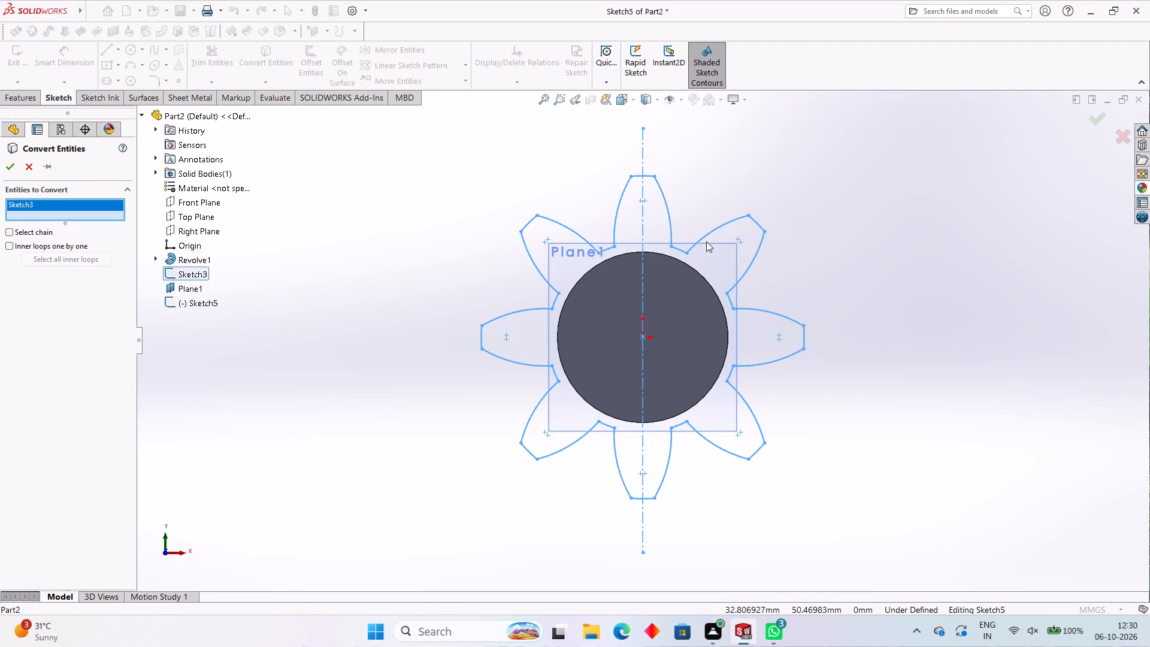
pyautogui.click(621, 310)
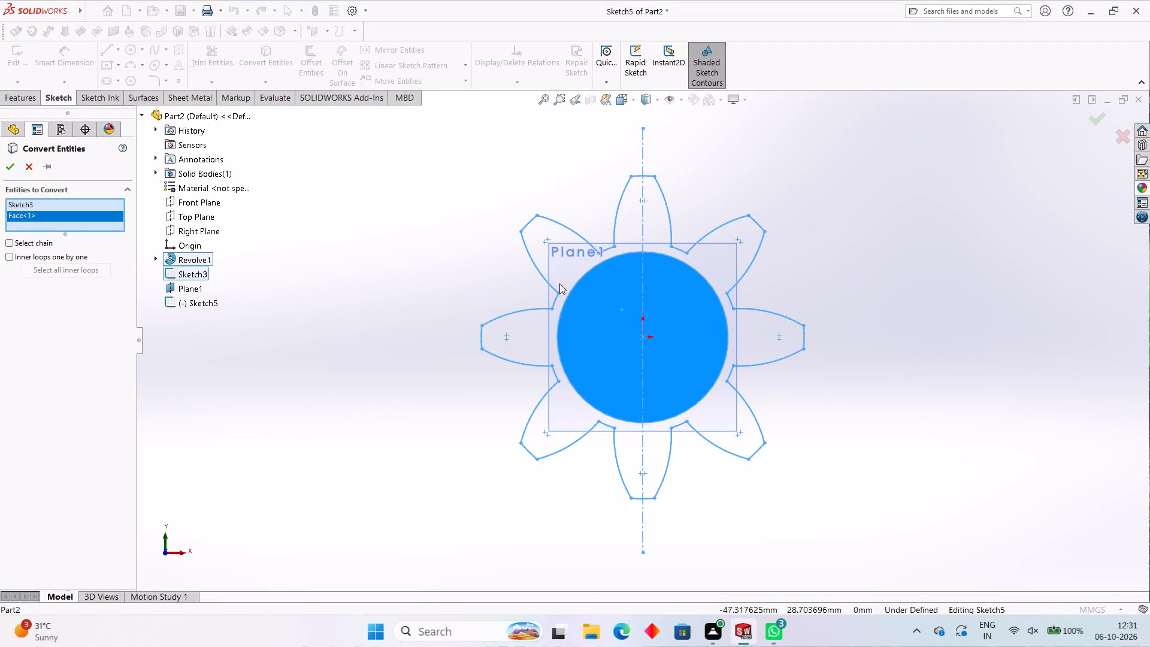
pyautogui.click(248, 283)
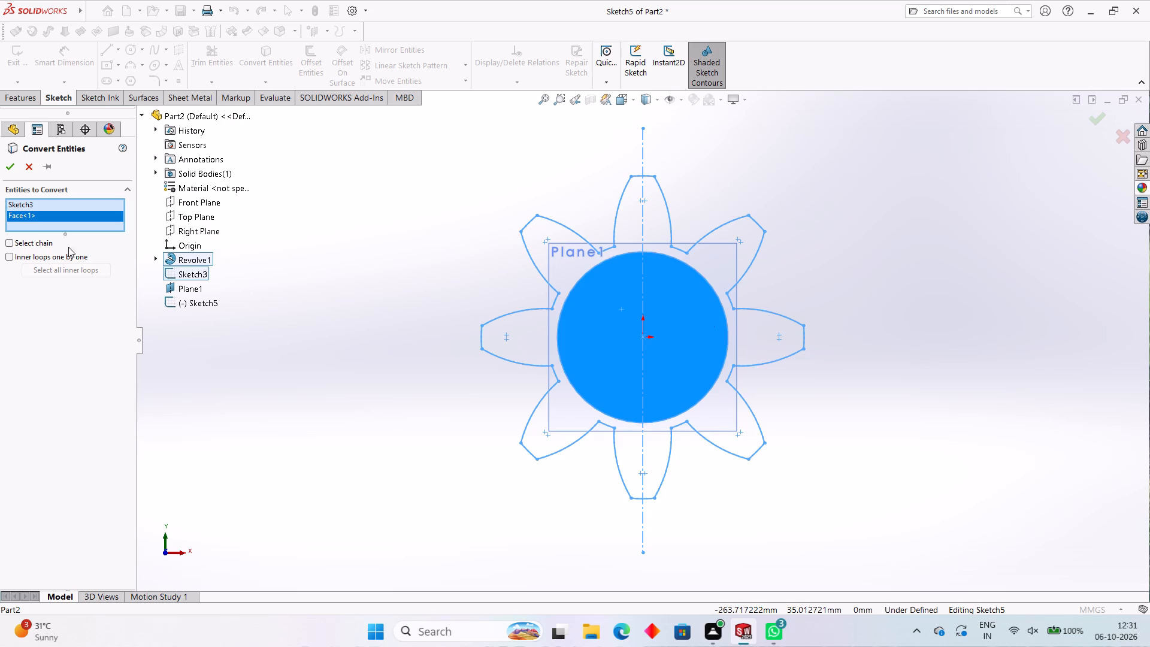
pyautogui.click(26, 214)
pyautogui.rightClick(35, 213)
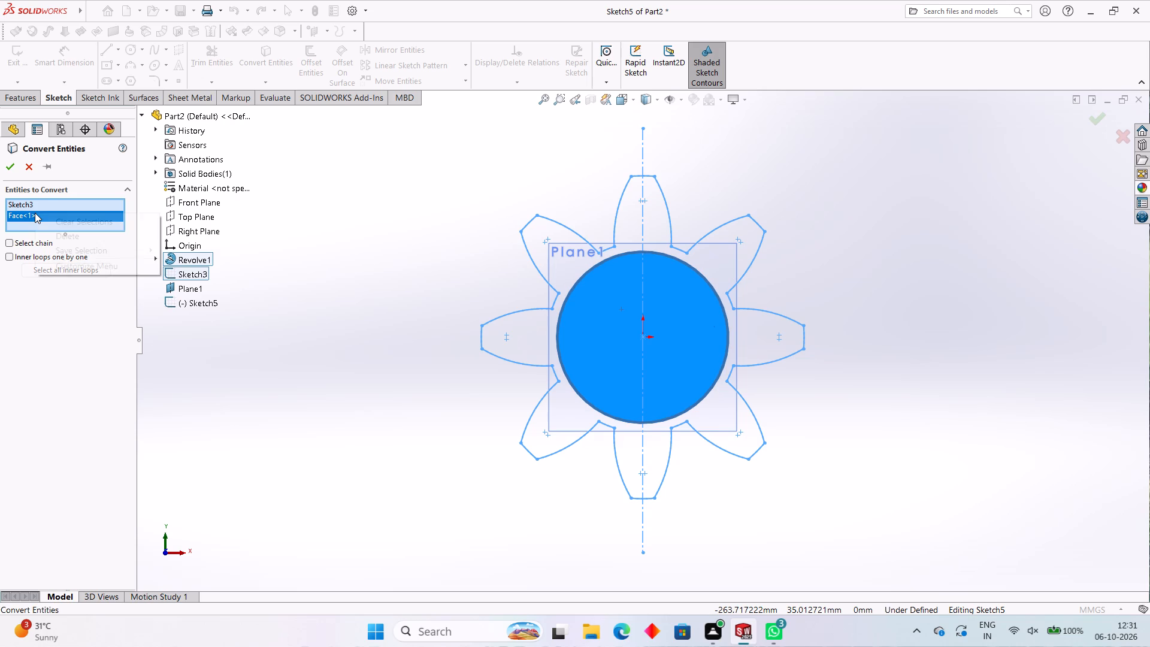
pyautogui.click(70, 240)
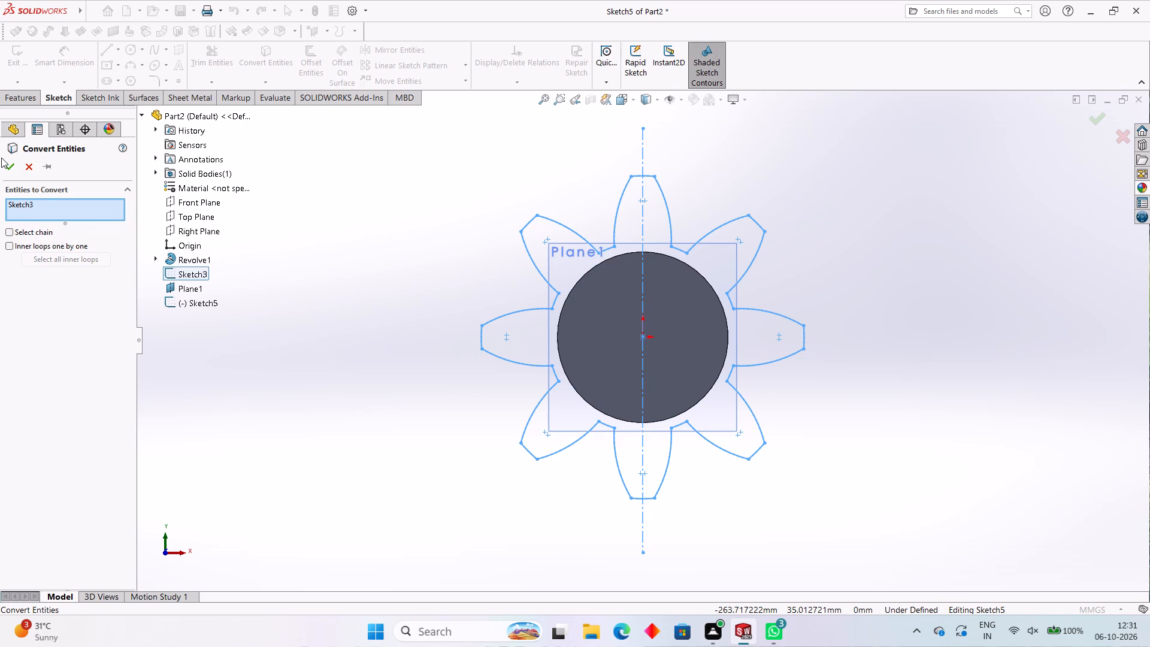
pyautogui.click(4, 164)
# Hide the original gear profile sketch, Sketch3, on the shaft's end face.
pyautogui.moveTo(867, 271); pyautogui.dragTo(745, 333, button='middle')
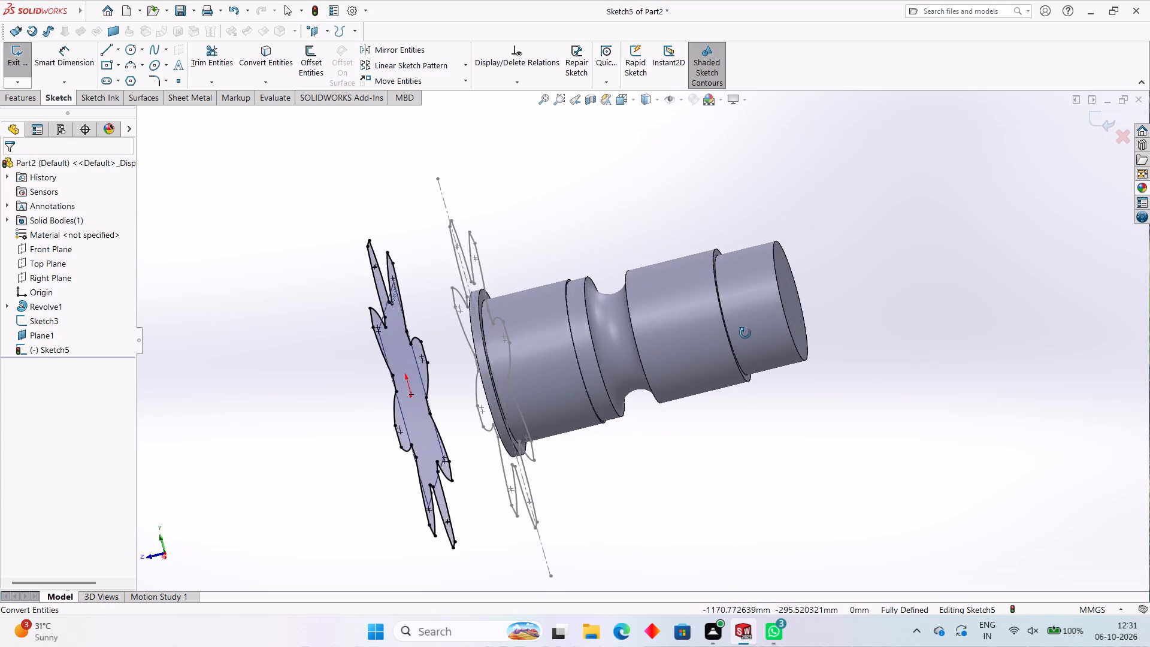
pyautogui.moveTo(745, 333); pyautogui.dragTo(852, 295, button='middle')
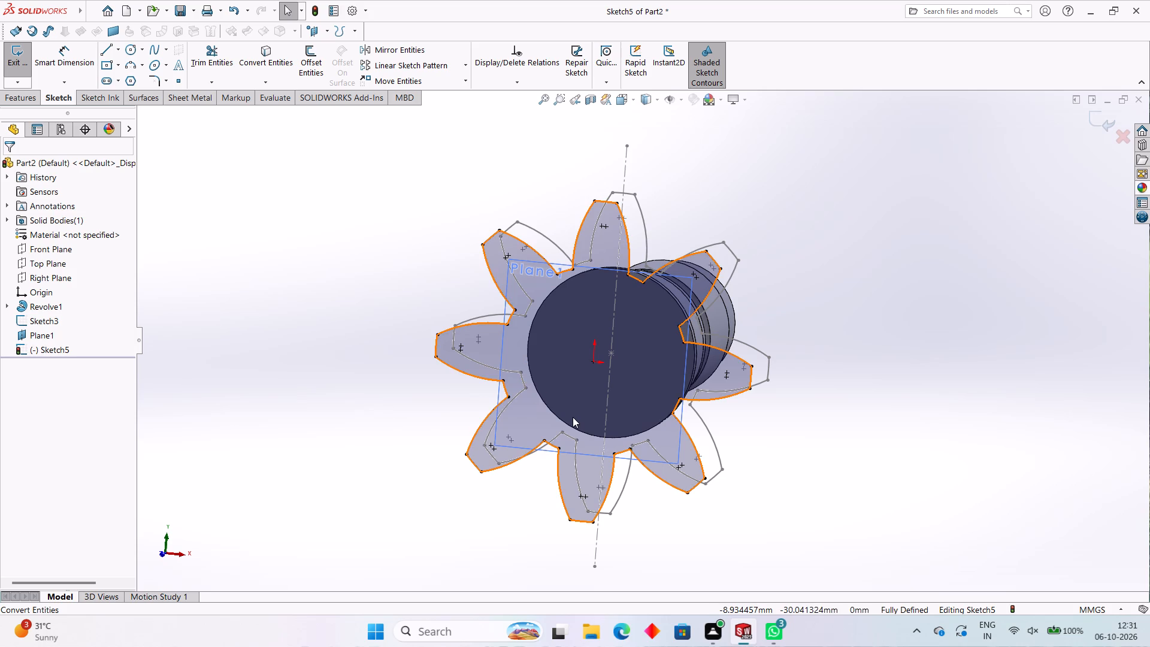
pyautogui.click(189, 177)
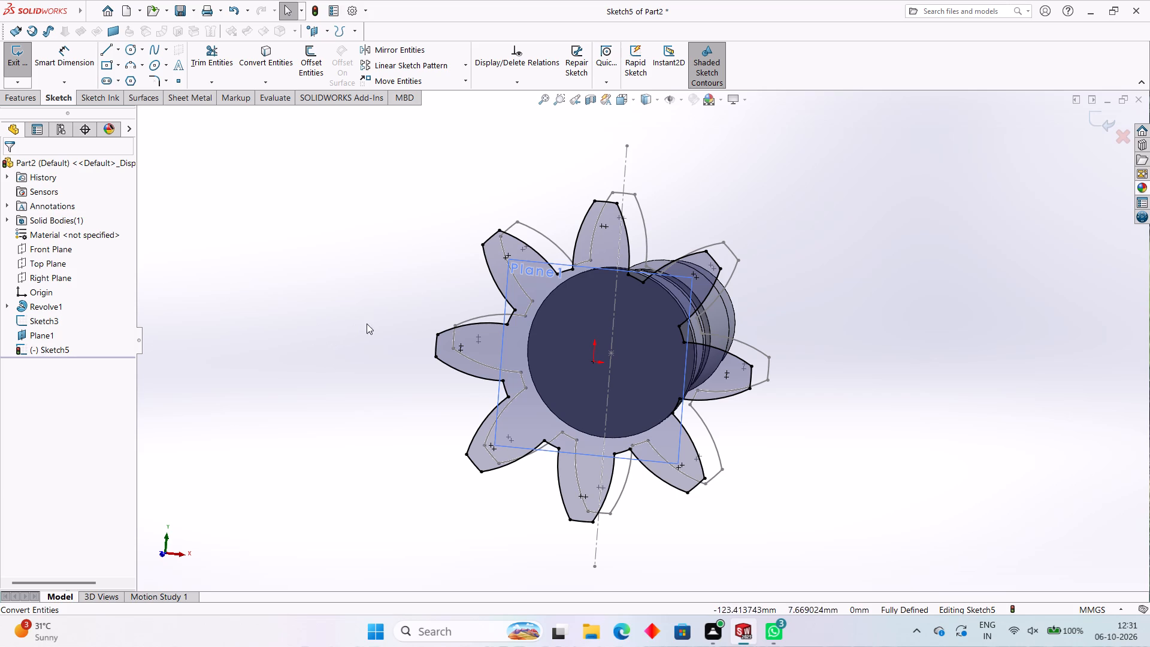
pyautogui.rightClick(38, 320)
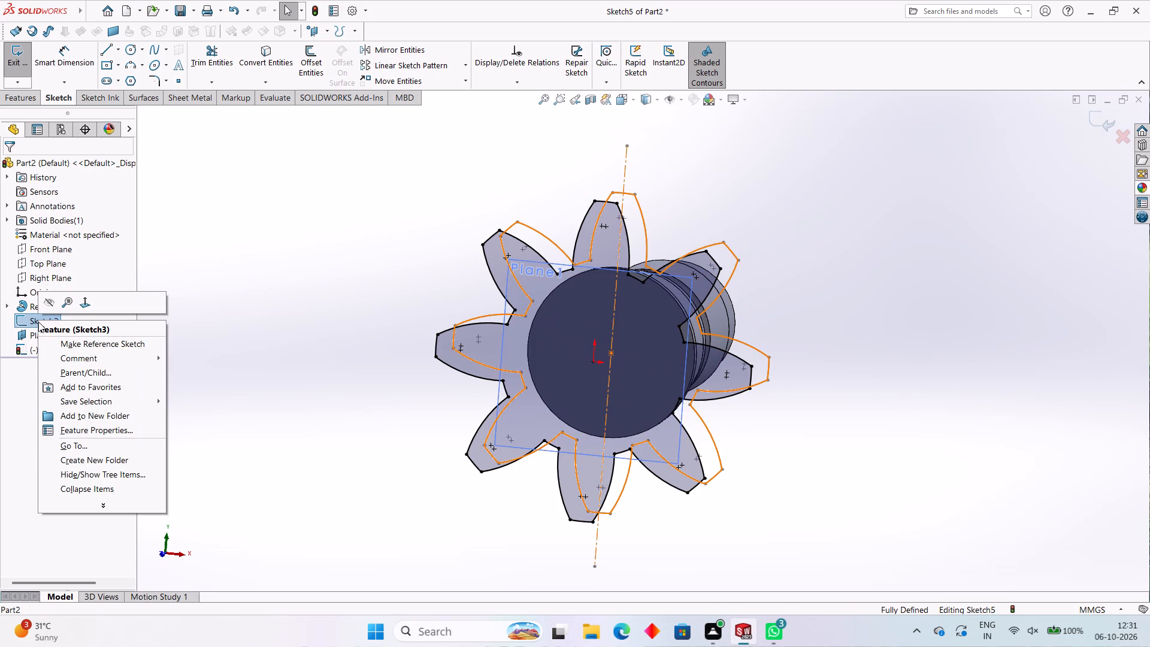
pyautogui.click(48, 300)
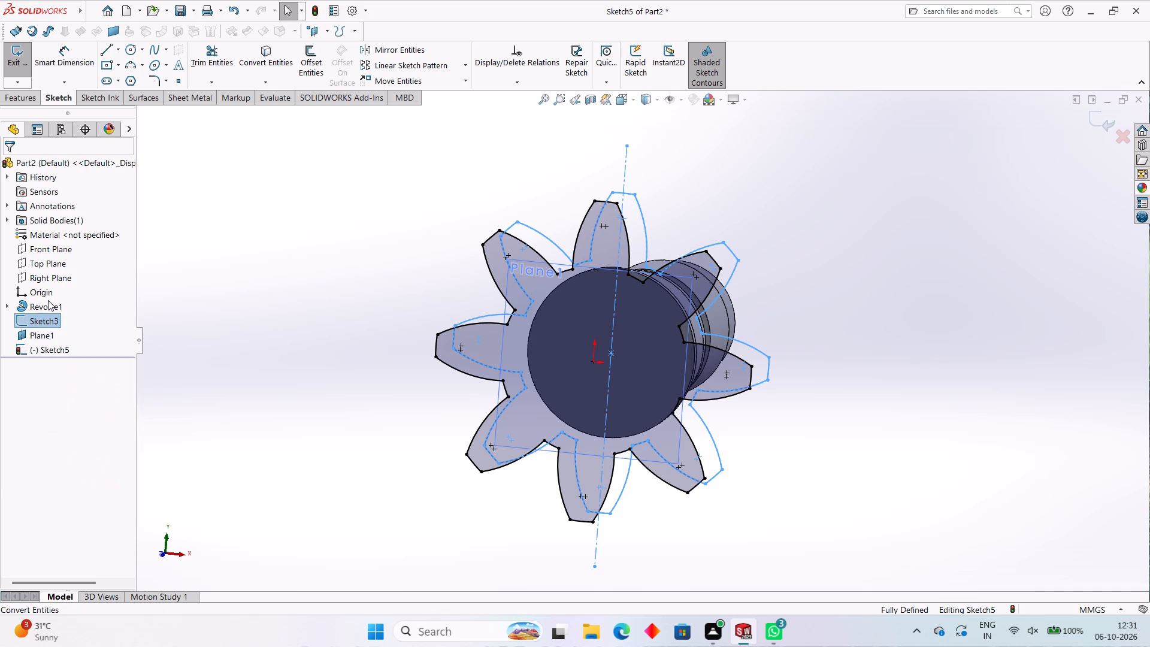
# Rotate all entities of the converted gear profile 15 degrees about the origin, without keeping relations.
pyautogui.moveTo(256, 354); pyautogui.dragTo(223, 406, button='middle')
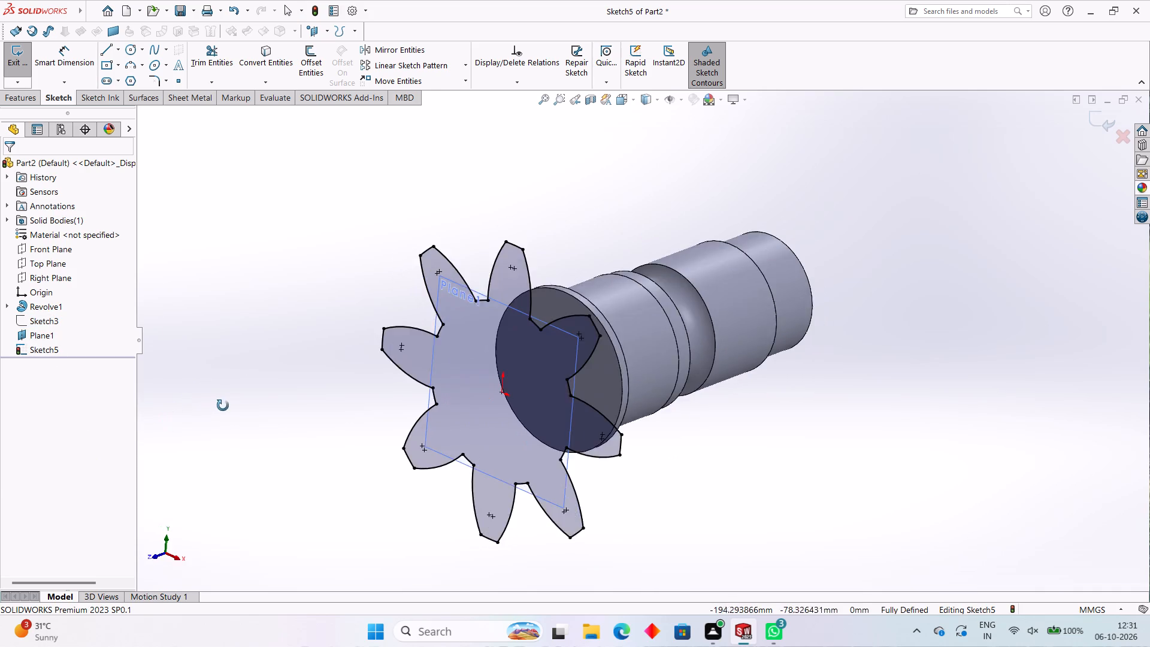
pyautogui.moveTo(223, 406); pyautogui.dragTo(240, 400, button='middle')
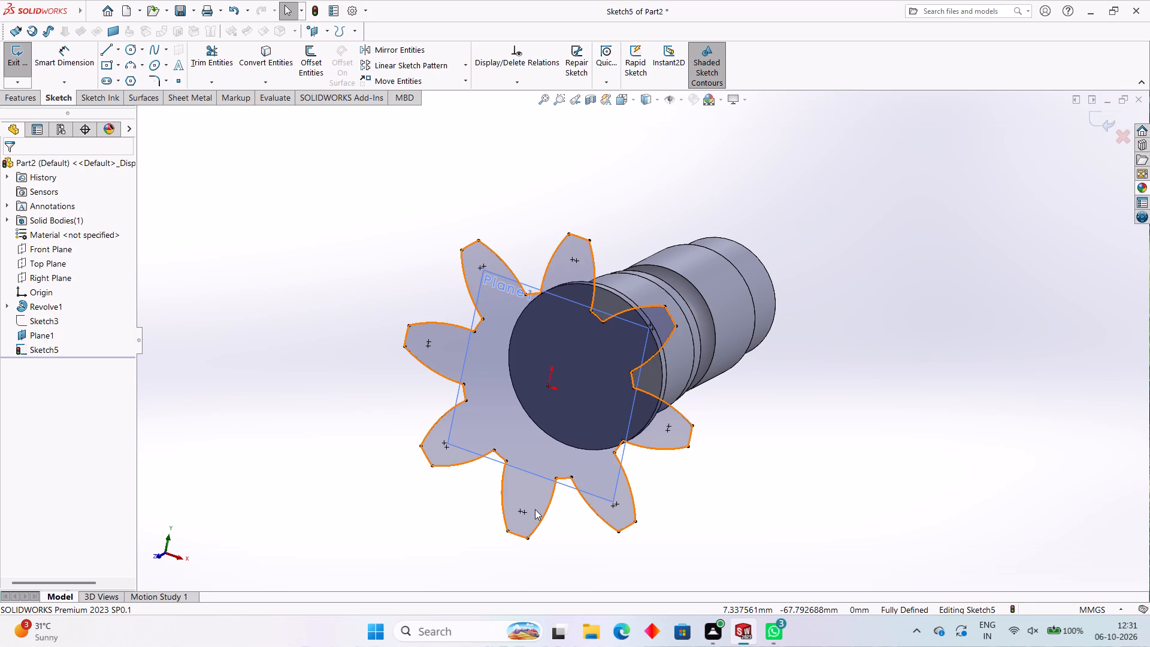
pyautogui.click(467, 83)
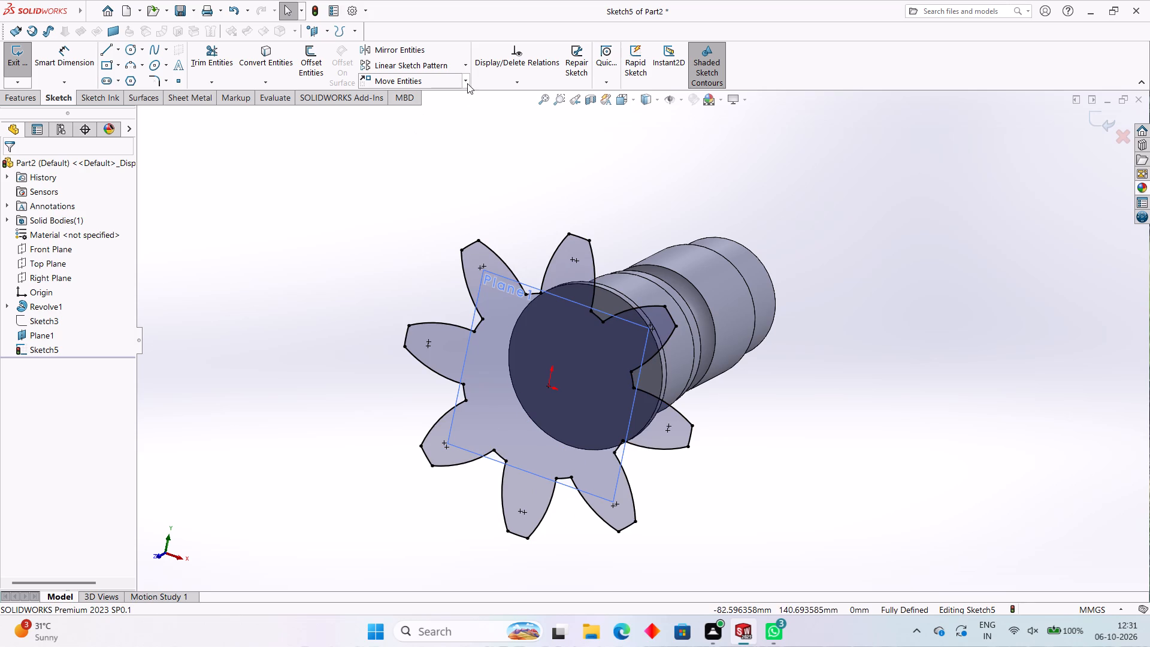
pyautogui.click(417, 125)
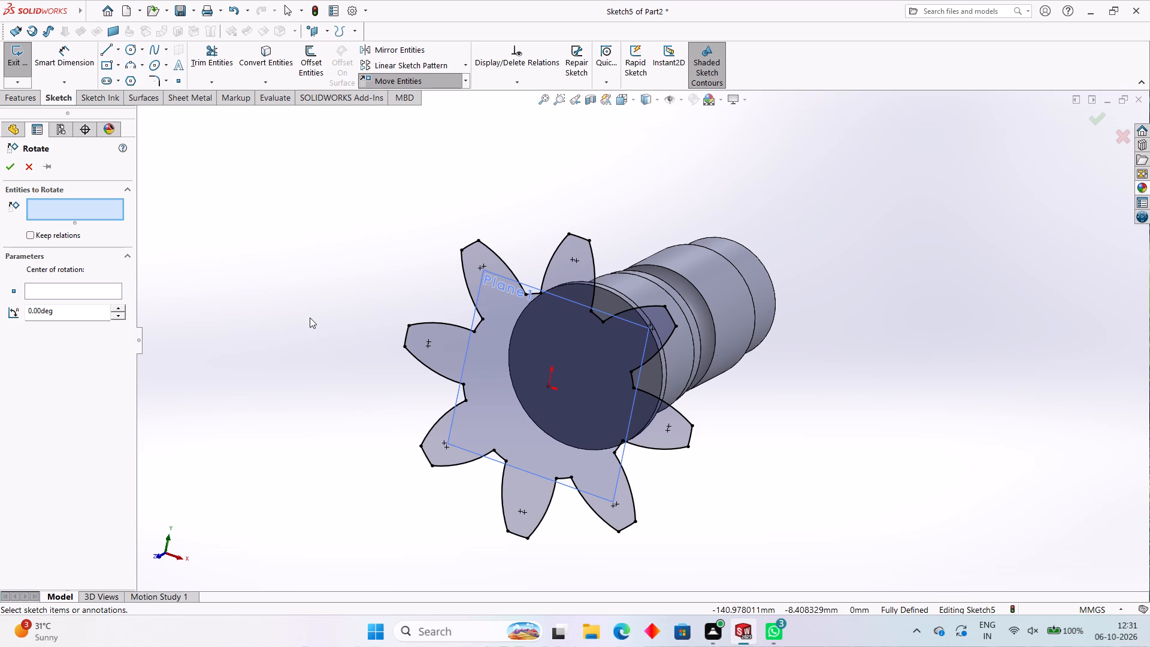
pyautogui.moveTo(385, 181); pyautogui.dragTo(721, 582)
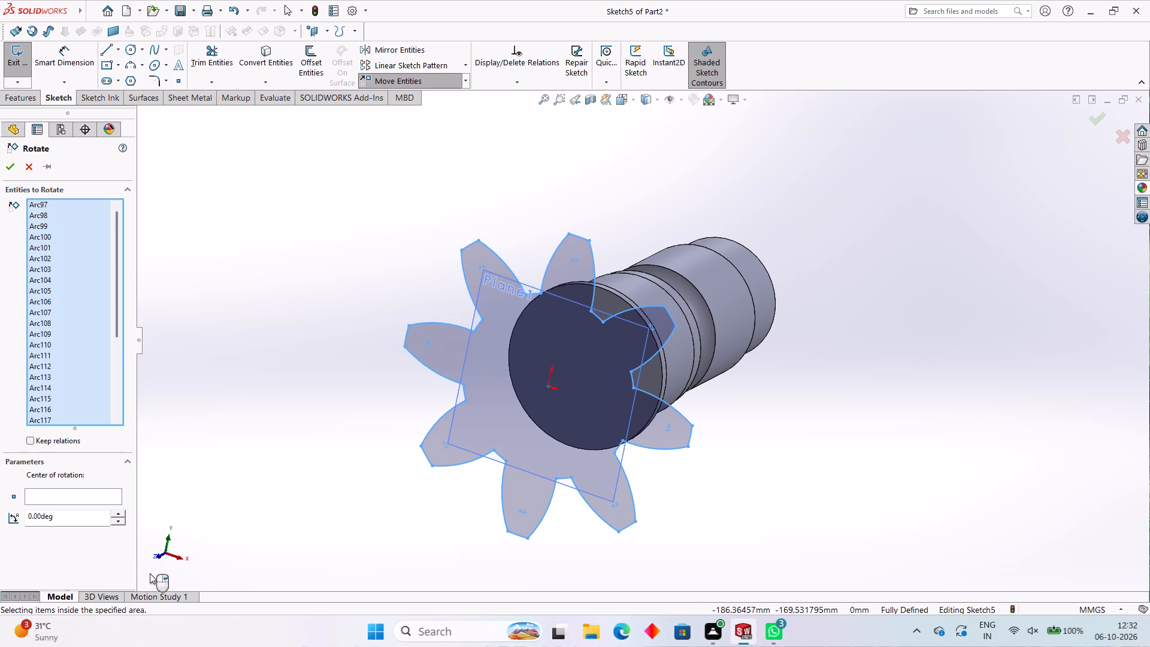
pyautogui.click(50, 498)
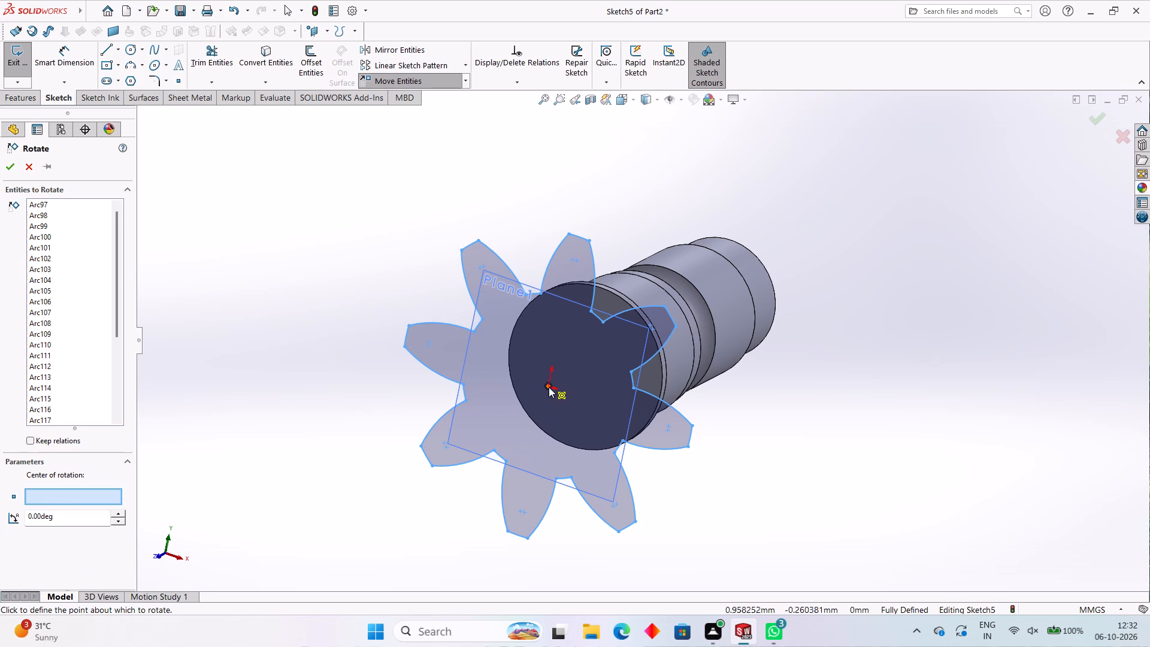
pyautogui.click(548, 386)
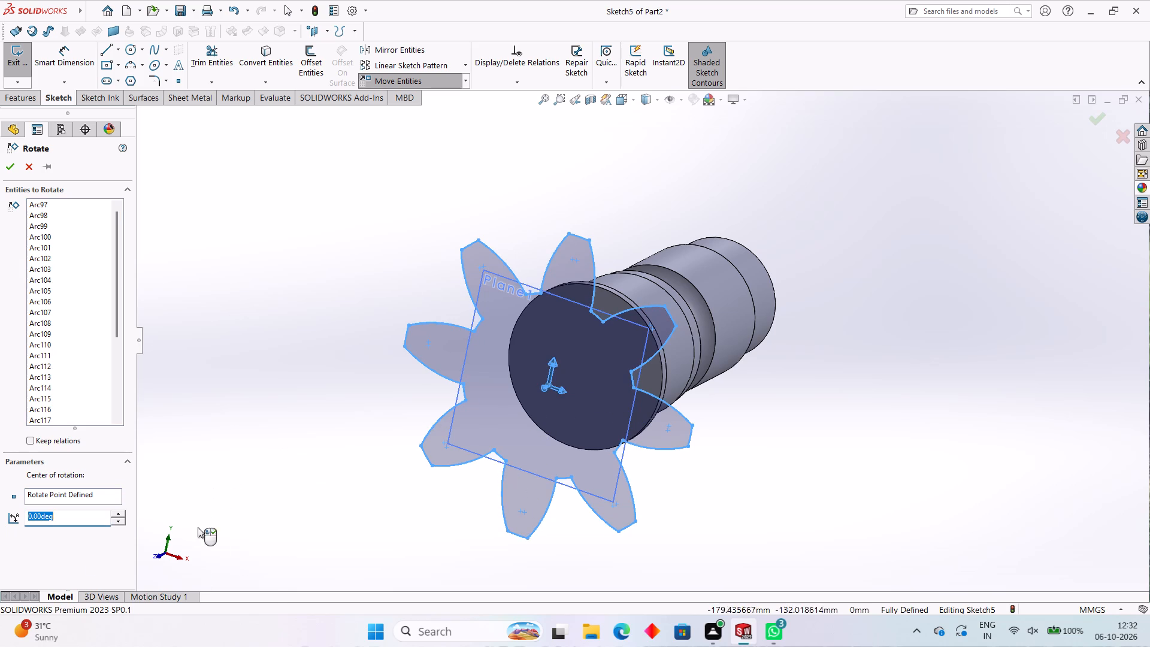
pyautogui.doubleClick(66, 518)
pyautogui.write('15')
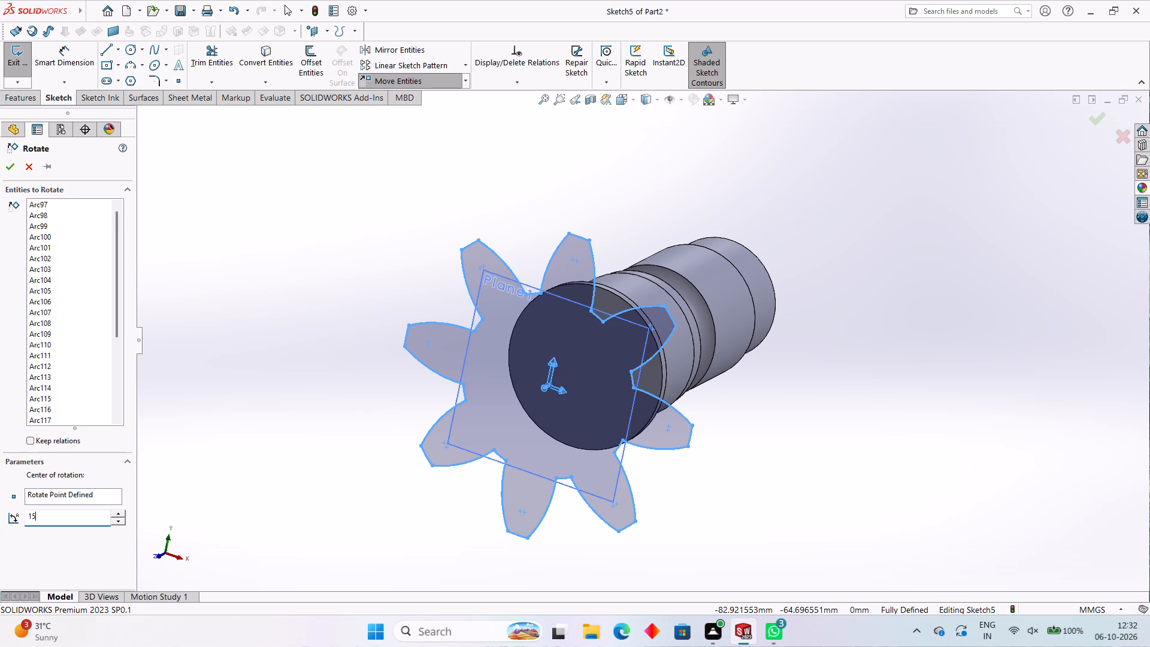
pyautogui.press('Return')
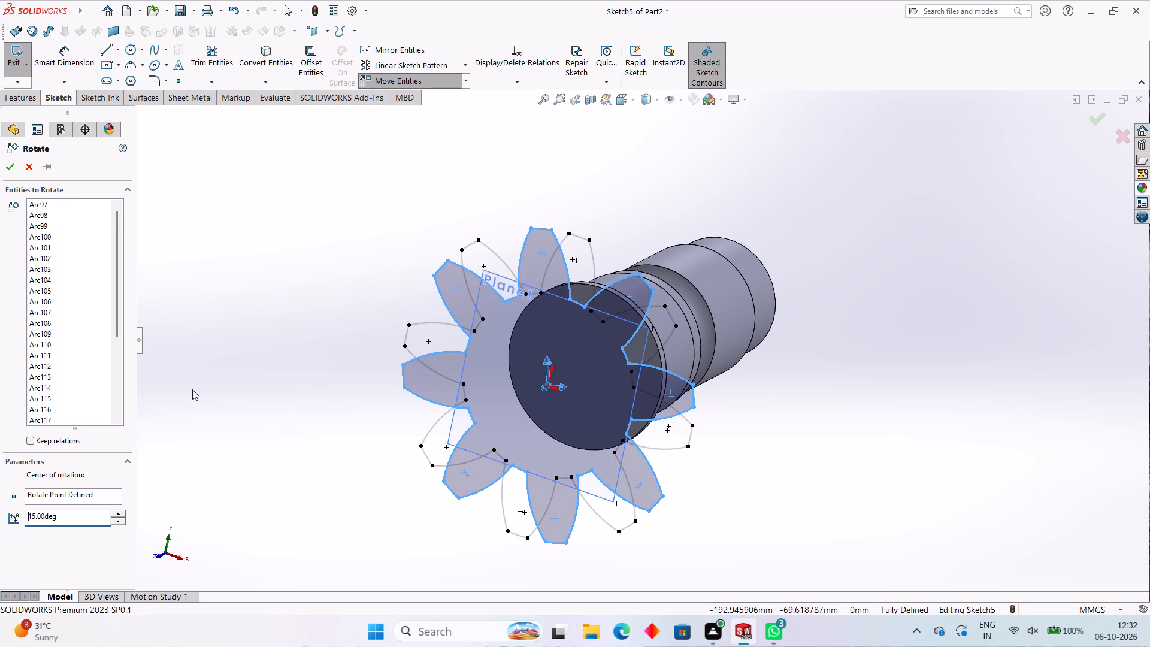
pyautogui.click(13, 163)
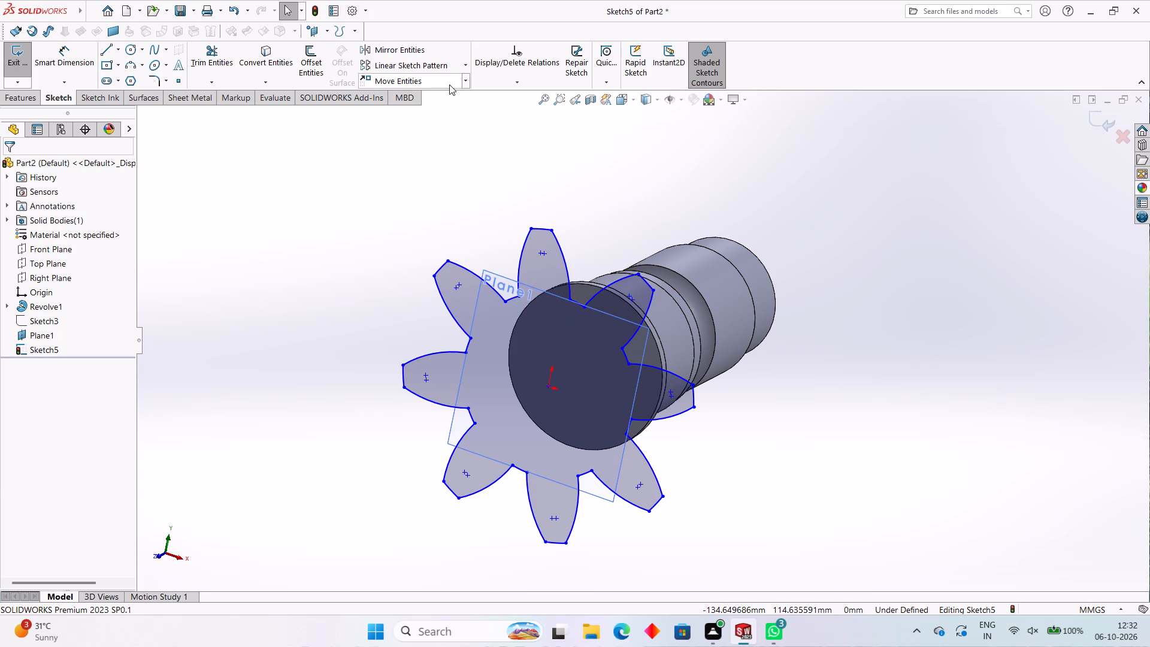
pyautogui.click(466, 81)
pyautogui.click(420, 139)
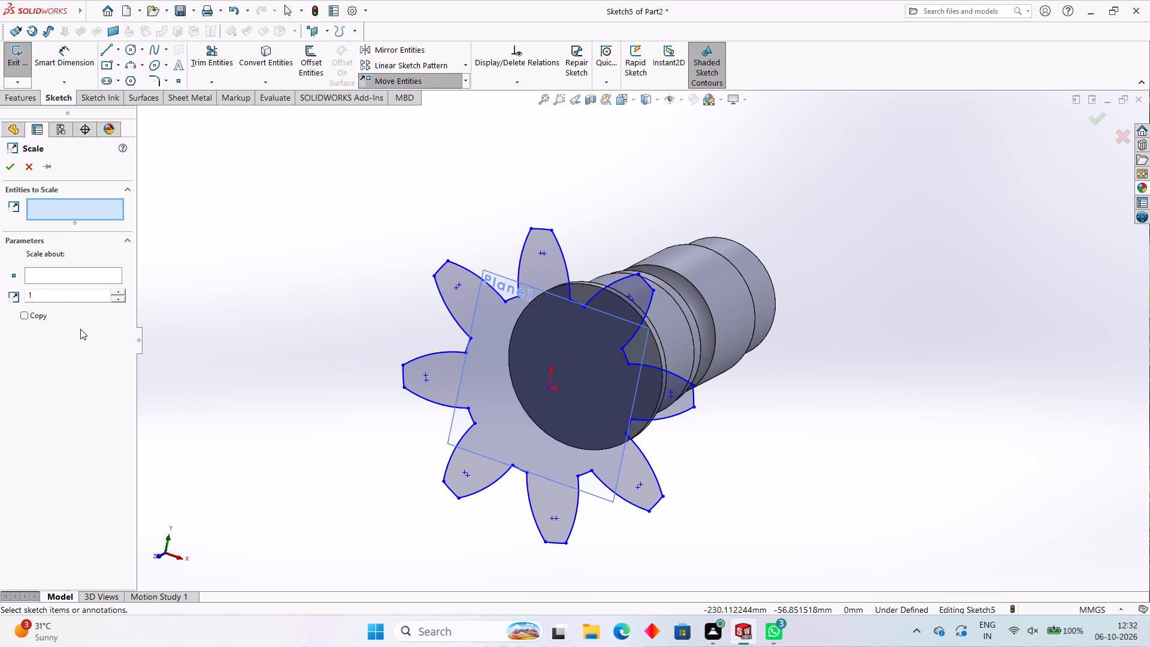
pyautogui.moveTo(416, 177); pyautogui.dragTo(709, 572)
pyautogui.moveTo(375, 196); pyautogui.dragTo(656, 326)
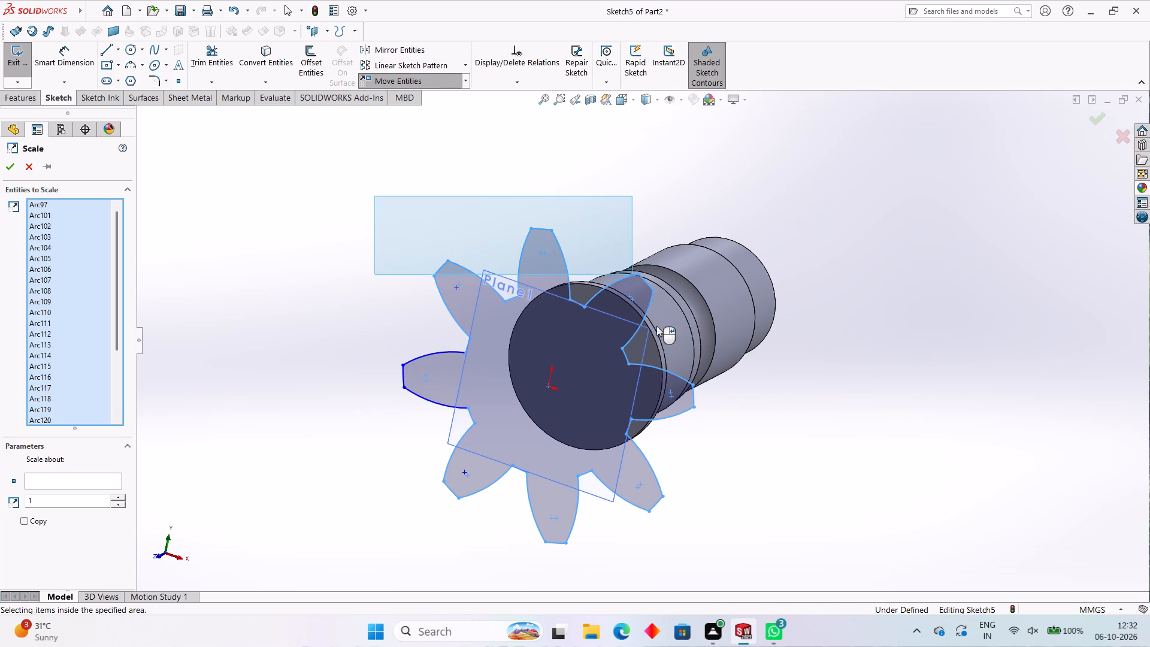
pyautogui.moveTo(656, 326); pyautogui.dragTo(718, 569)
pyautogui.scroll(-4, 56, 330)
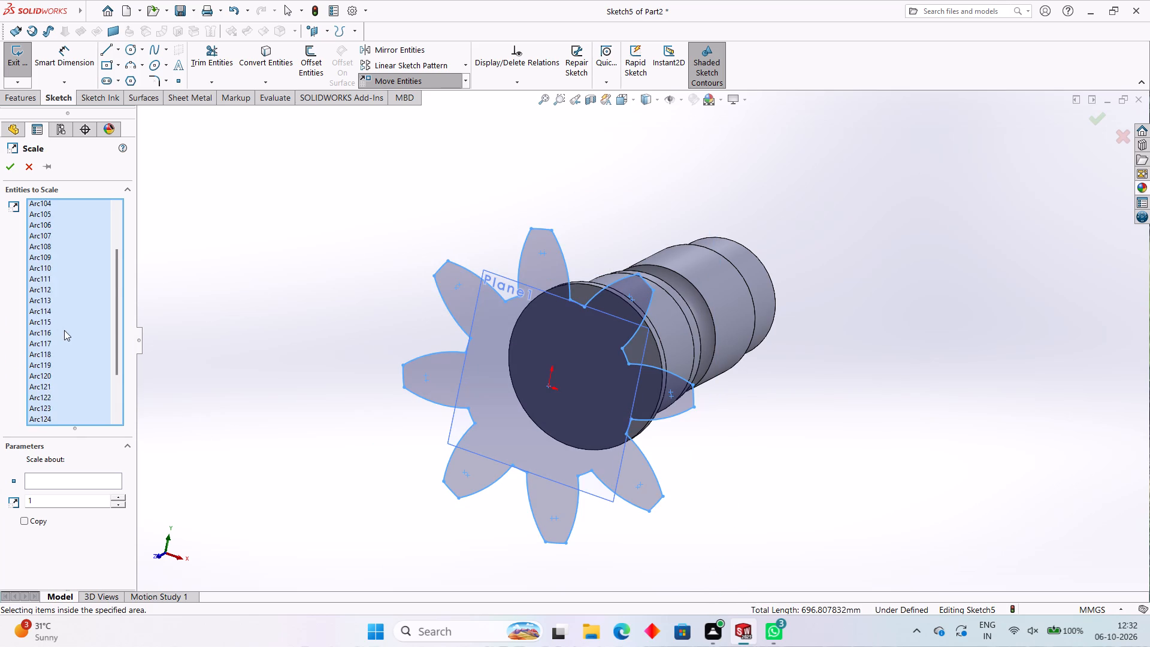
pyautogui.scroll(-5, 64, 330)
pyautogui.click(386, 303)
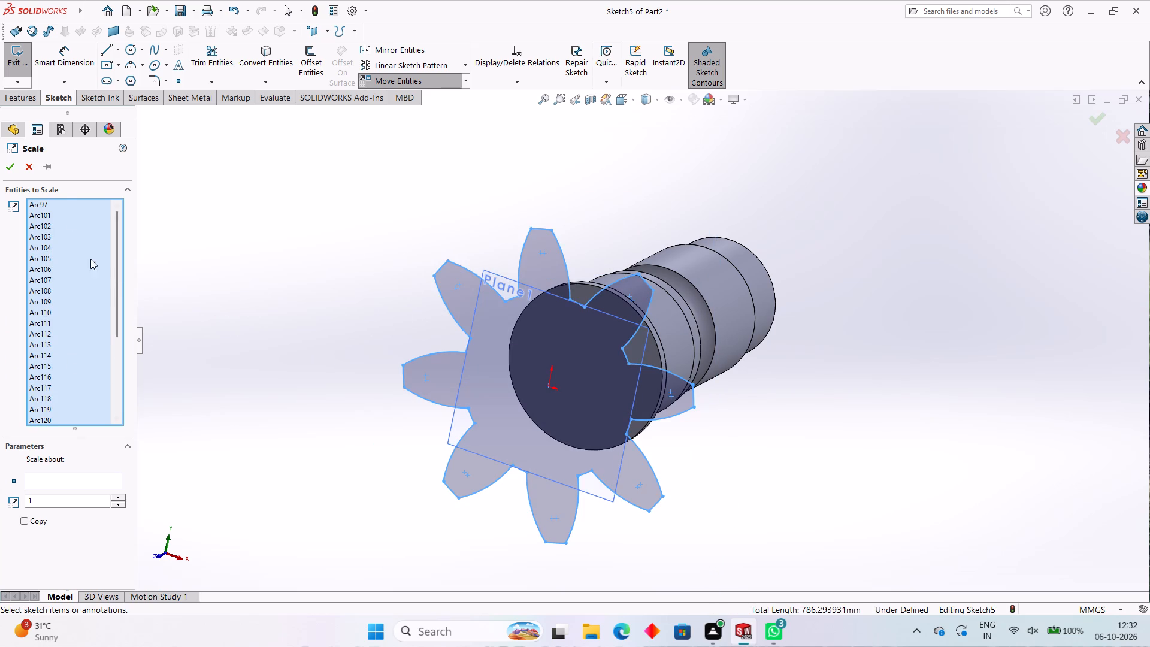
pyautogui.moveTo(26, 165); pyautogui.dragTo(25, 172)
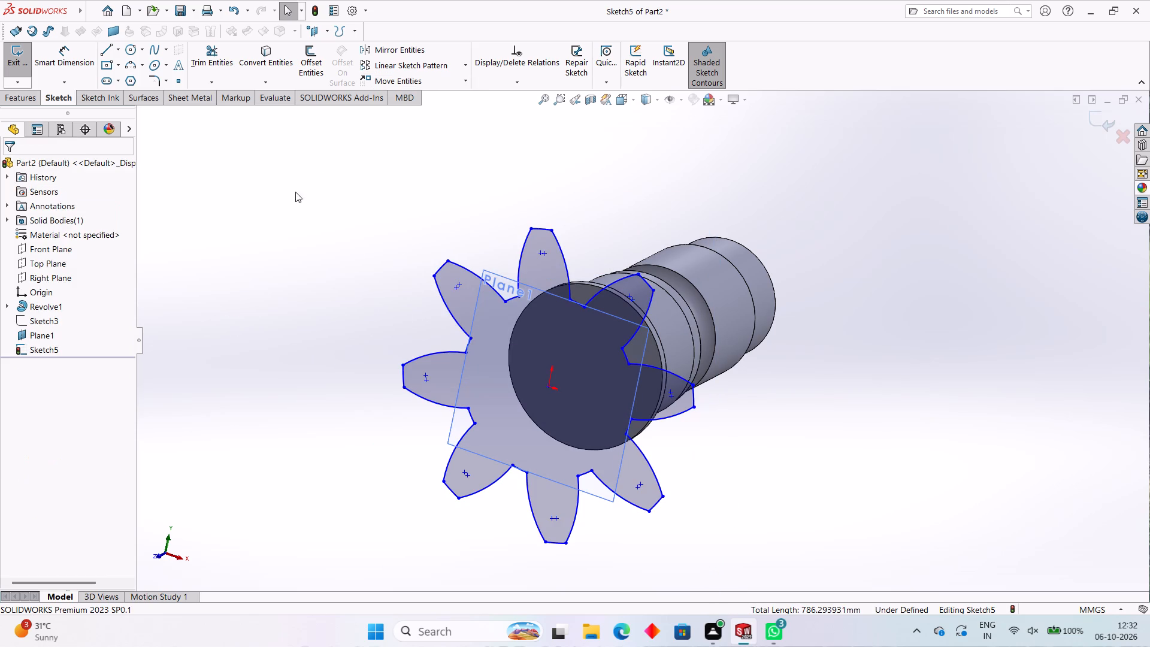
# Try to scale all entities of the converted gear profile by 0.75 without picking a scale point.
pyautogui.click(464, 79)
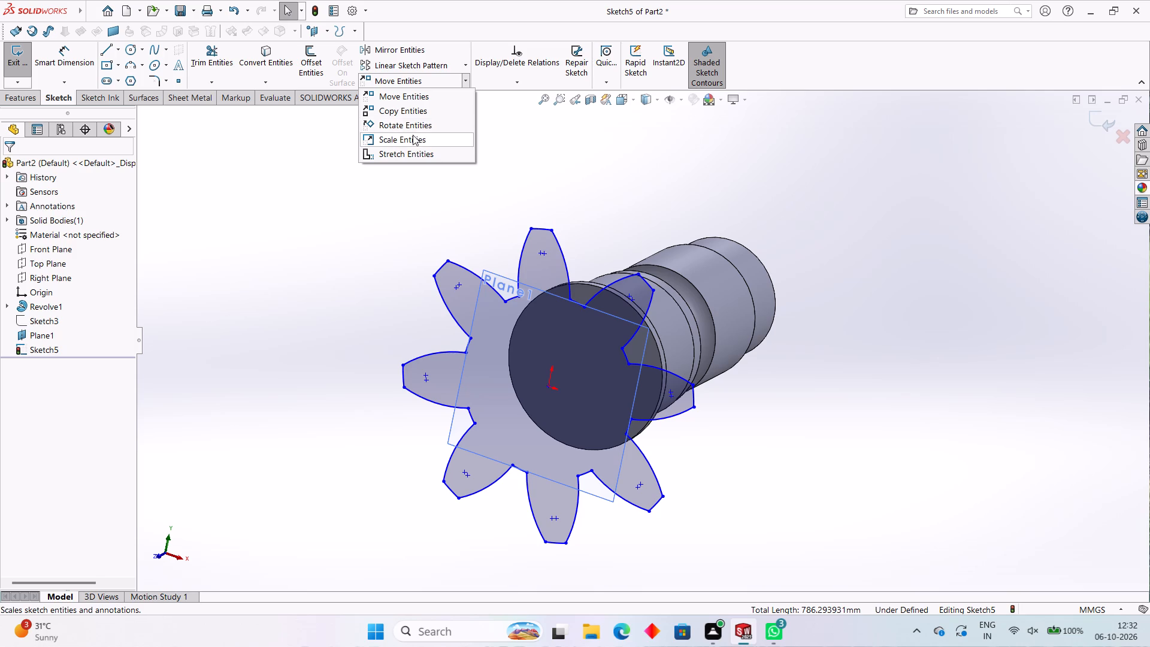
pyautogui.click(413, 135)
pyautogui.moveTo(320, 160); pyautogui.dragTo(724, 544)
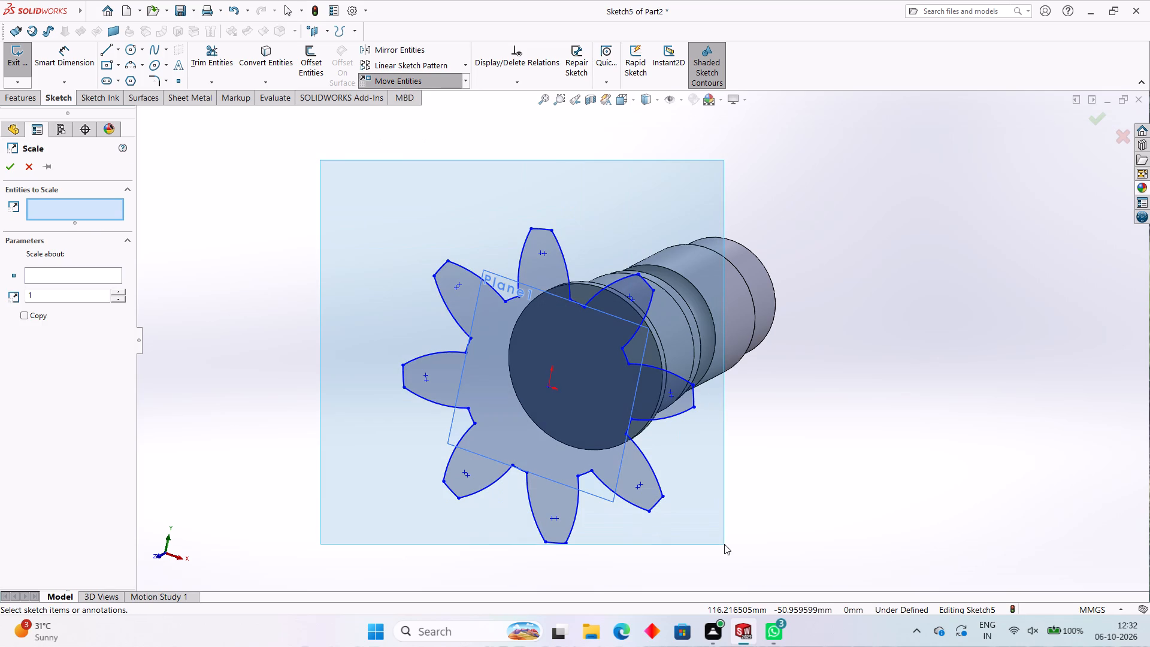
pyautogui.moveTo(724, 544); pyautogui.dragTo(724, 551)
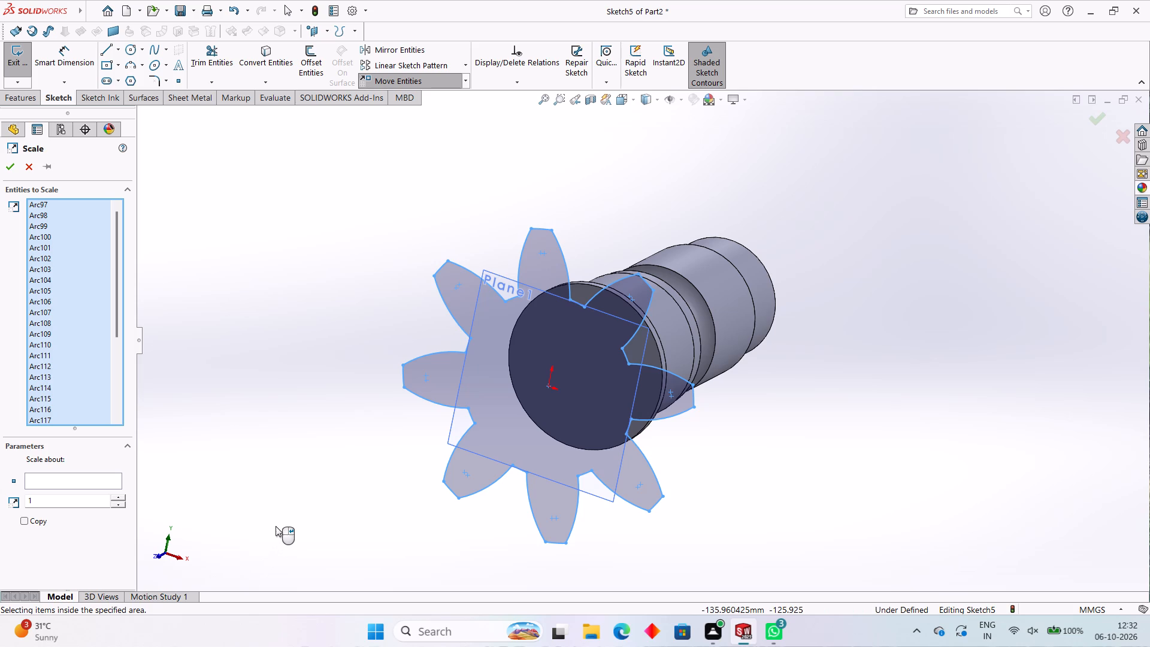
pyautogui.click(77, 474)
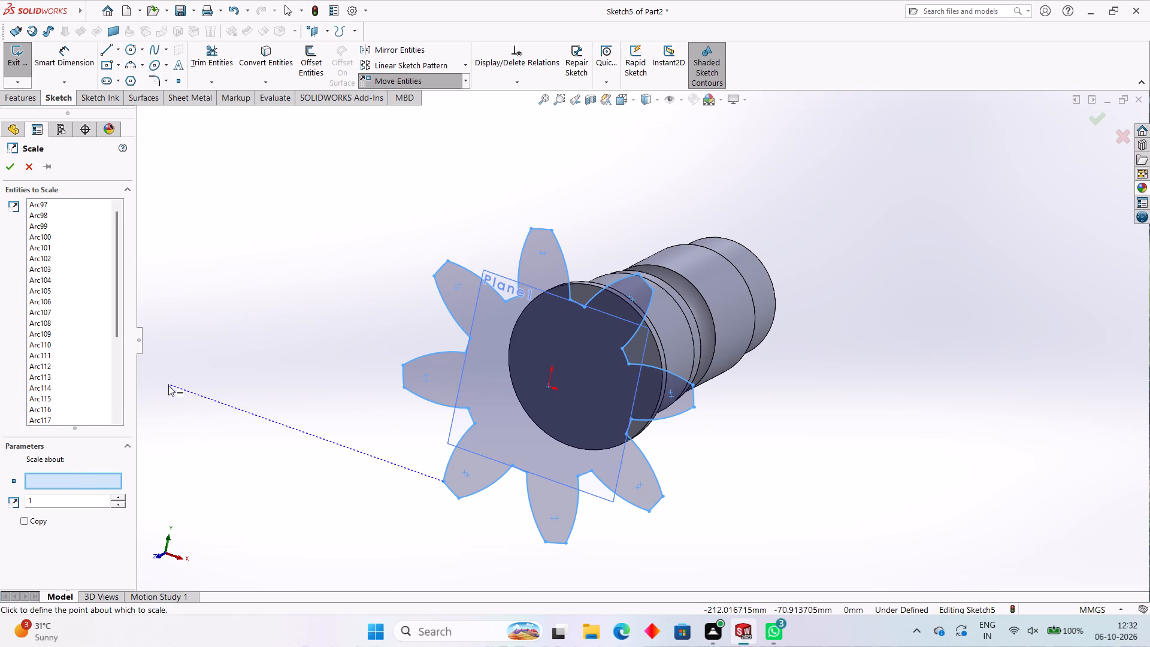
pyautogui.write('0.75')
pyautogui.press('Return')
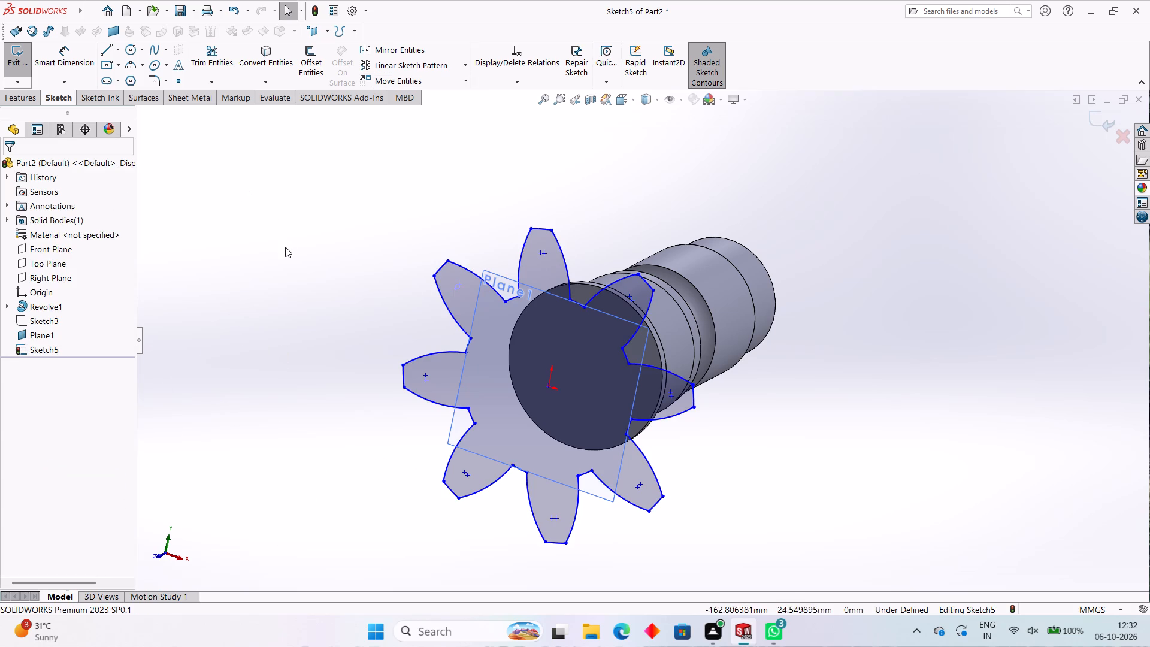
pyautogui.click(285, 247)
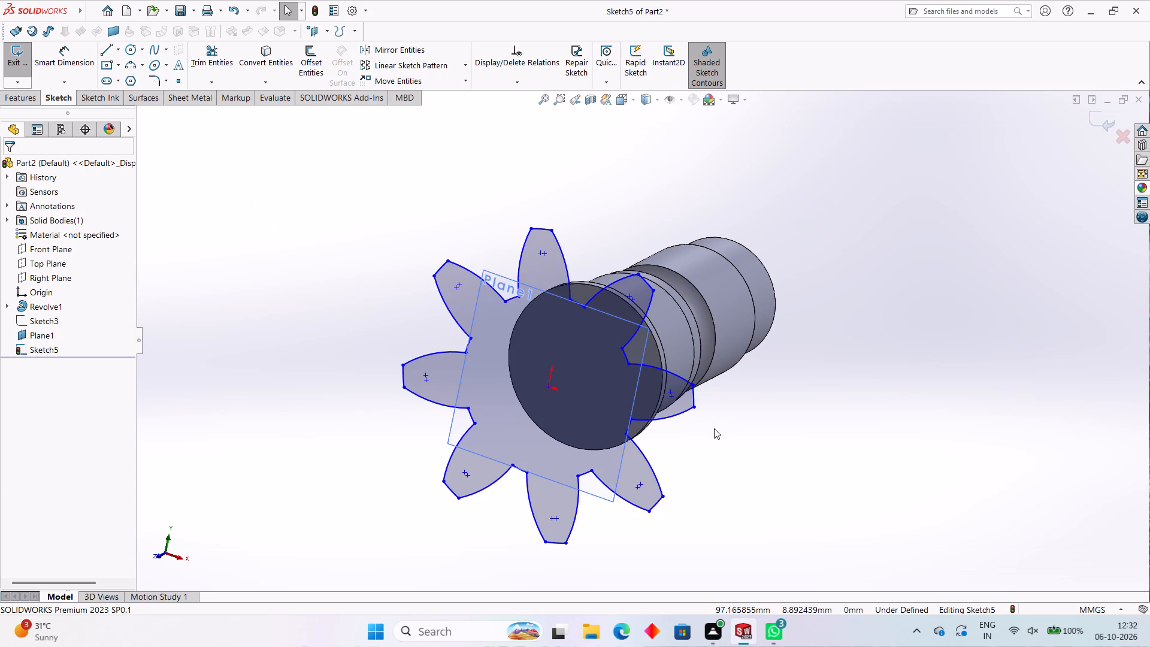
# Scale all entities of the converted gear profile about the origin by a factor of 0.75, without keeping a copy.
pyautogui.moveTo(713, 428); pyautogui.dragTo(722, 430, button='middle')
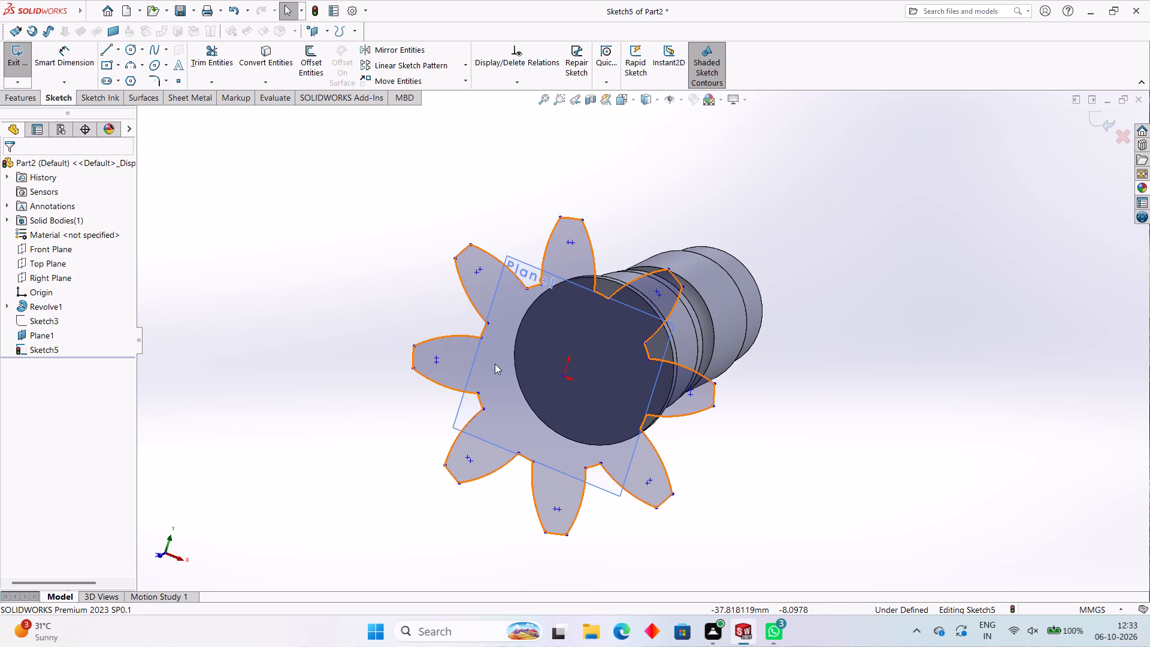
pyautogui.click(465, 75)
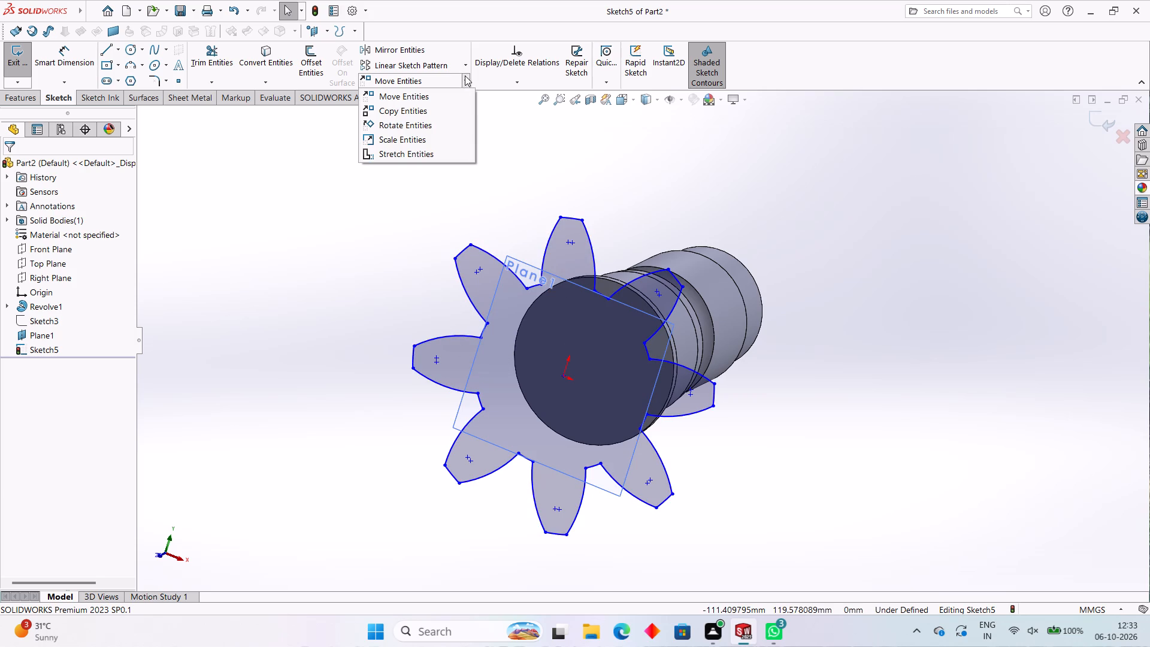
pyautogui.click(423, 138)
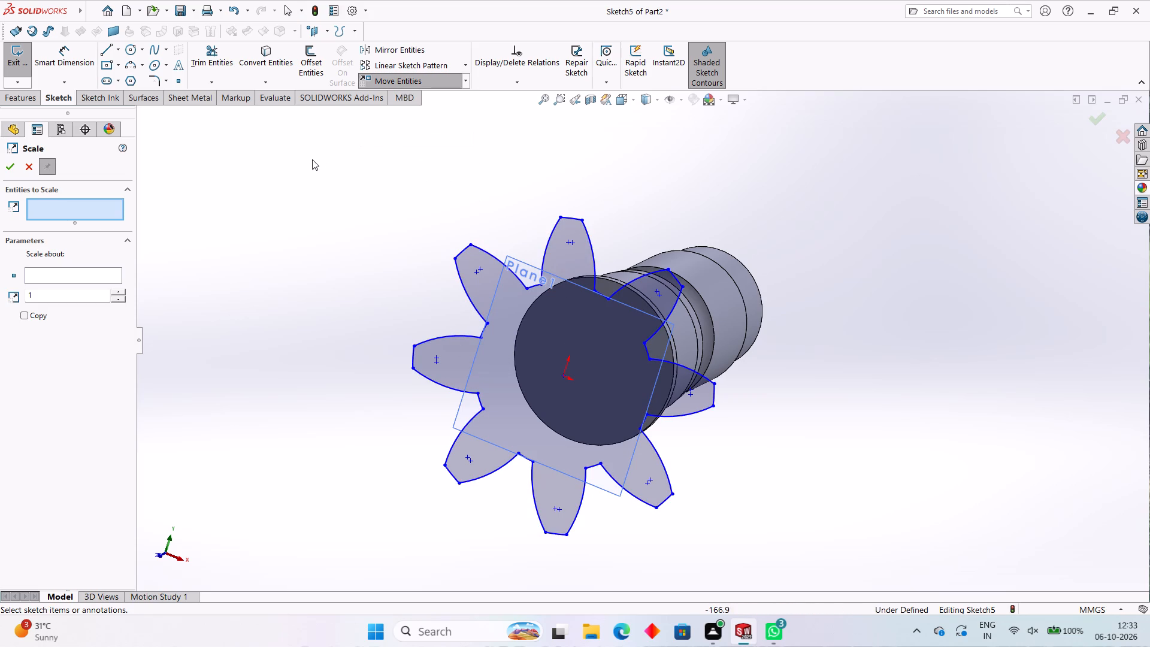
pyautogui.moveTo(307, 159); pyautogui.dragTo(729, 567)
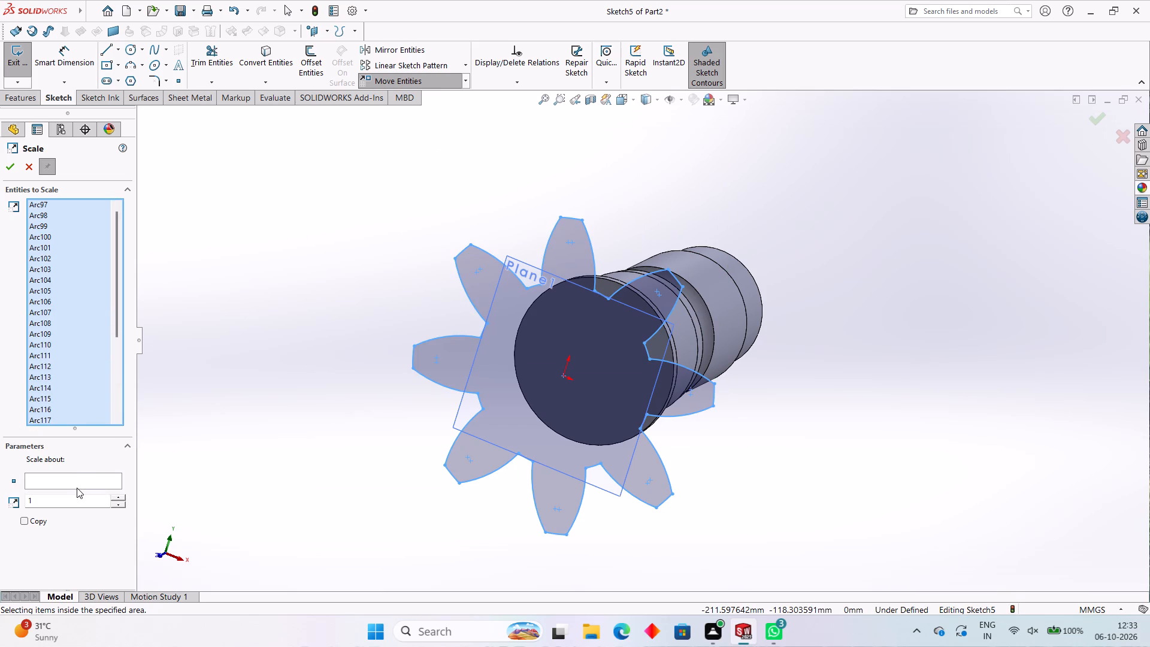
pyautogui.click(72, 500)
pyautogui.click(68, 477)
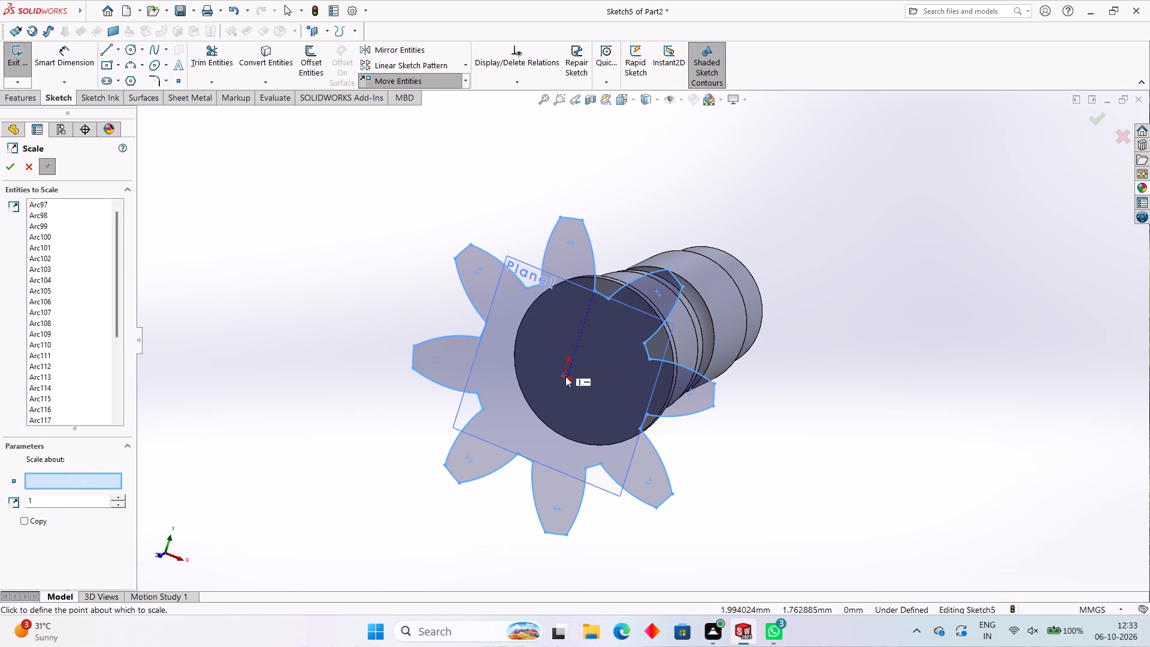
pyautogui.click(563, 376)
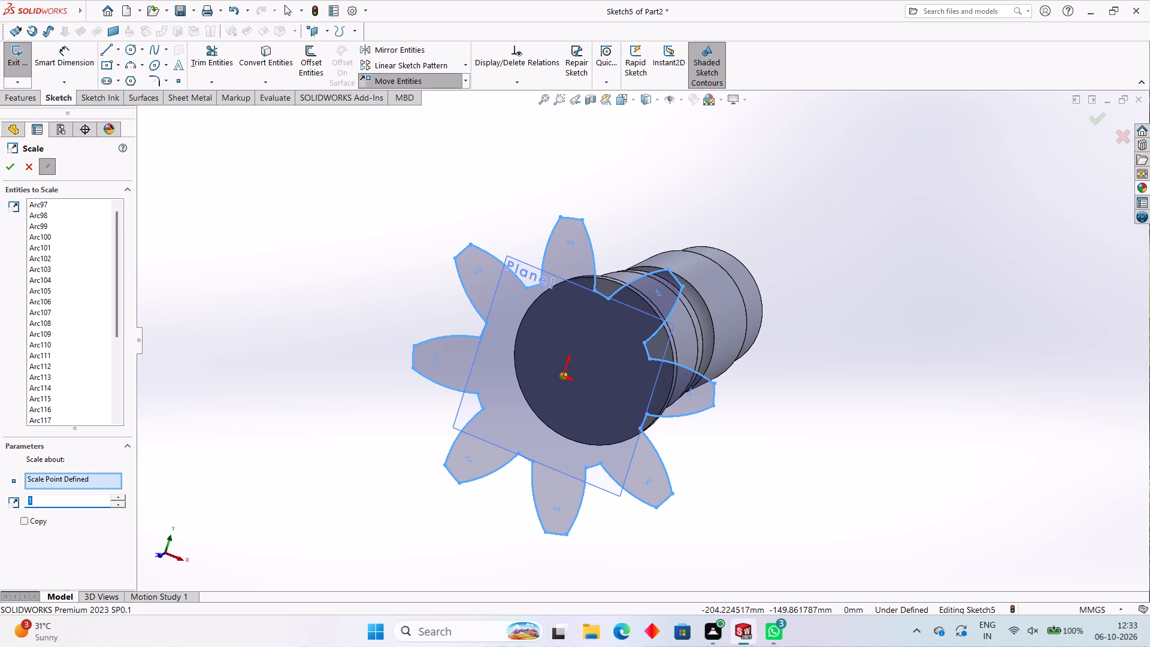
pyautogui.write('0.75')
pyautogui.press('Return')
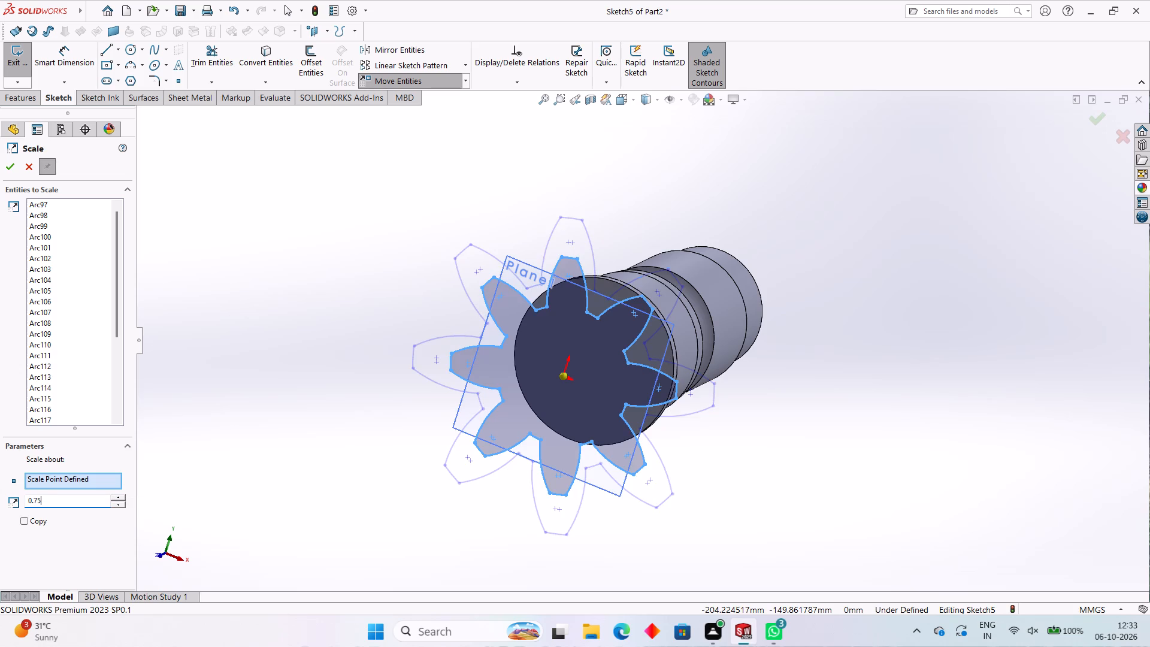
pyautogui.click(13, 168)
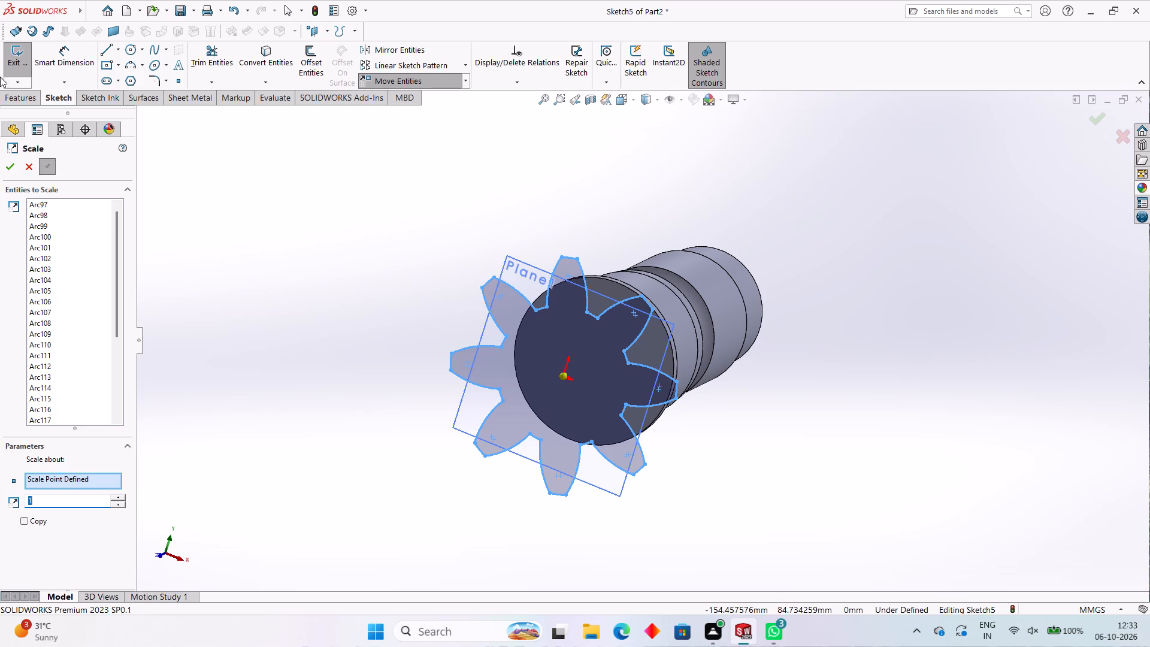
pyautogui.click(3, 168)
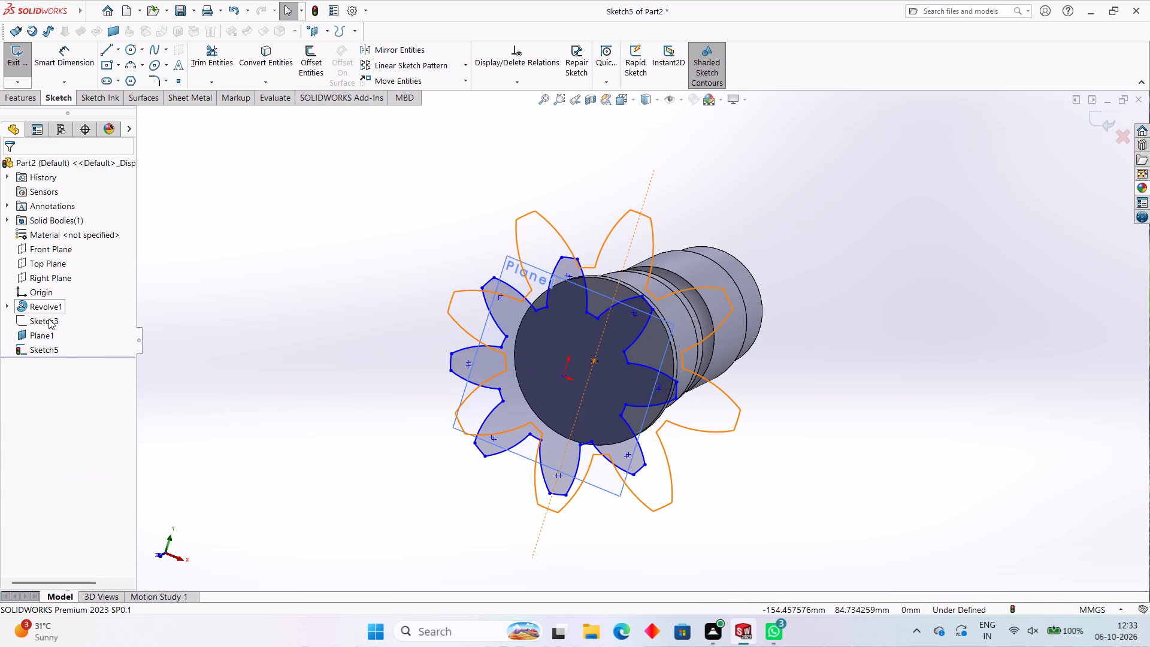
# Show the original gear profile sketch, Sketch3, again.
pyautogui.click(49, 319)
pyautogui.click(51, 305)
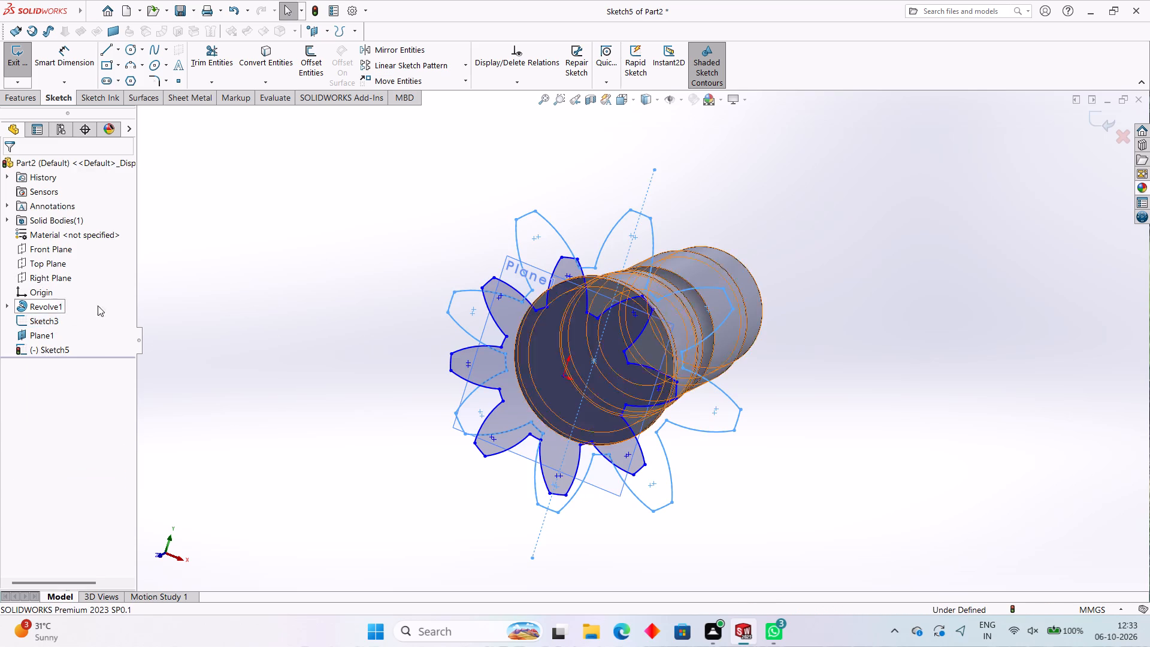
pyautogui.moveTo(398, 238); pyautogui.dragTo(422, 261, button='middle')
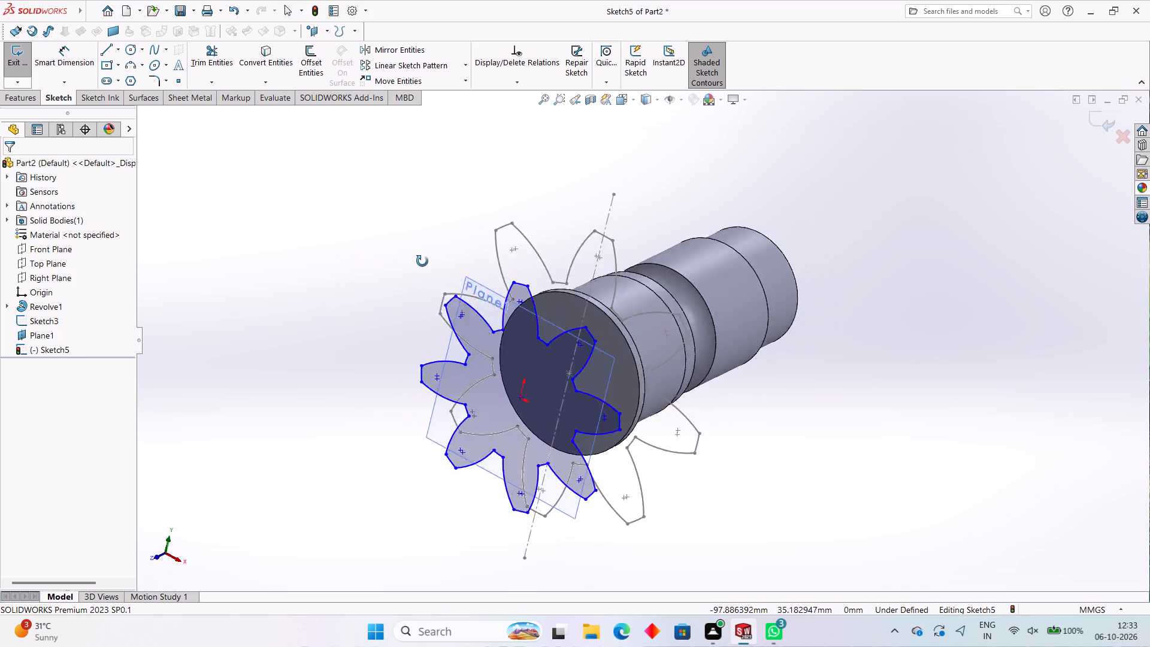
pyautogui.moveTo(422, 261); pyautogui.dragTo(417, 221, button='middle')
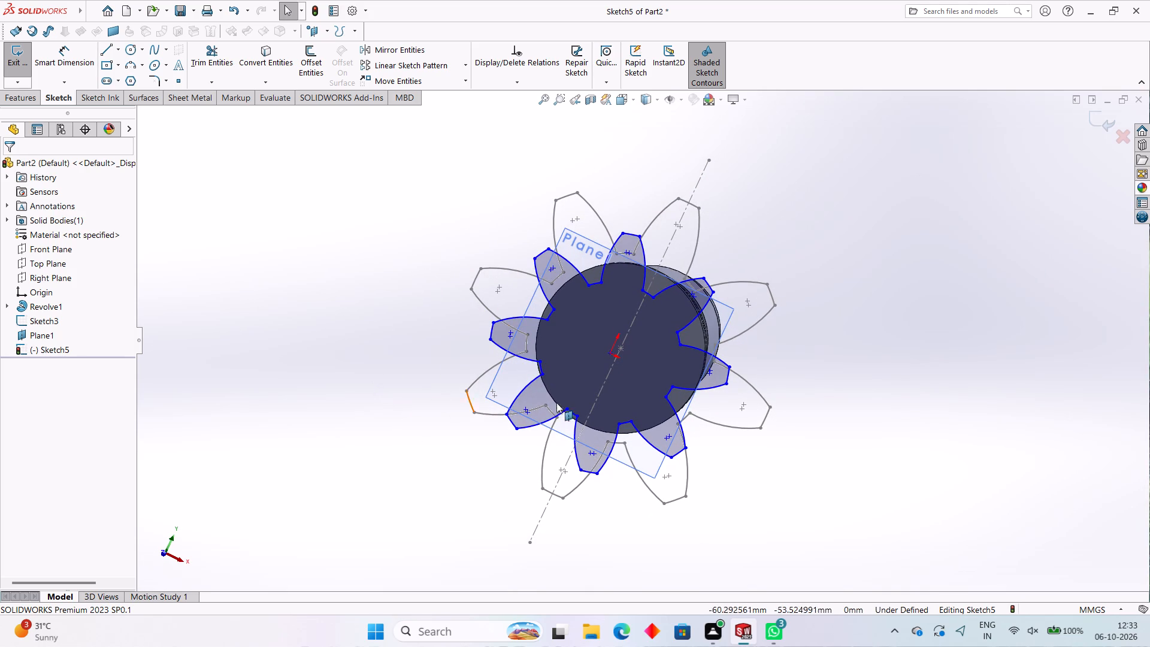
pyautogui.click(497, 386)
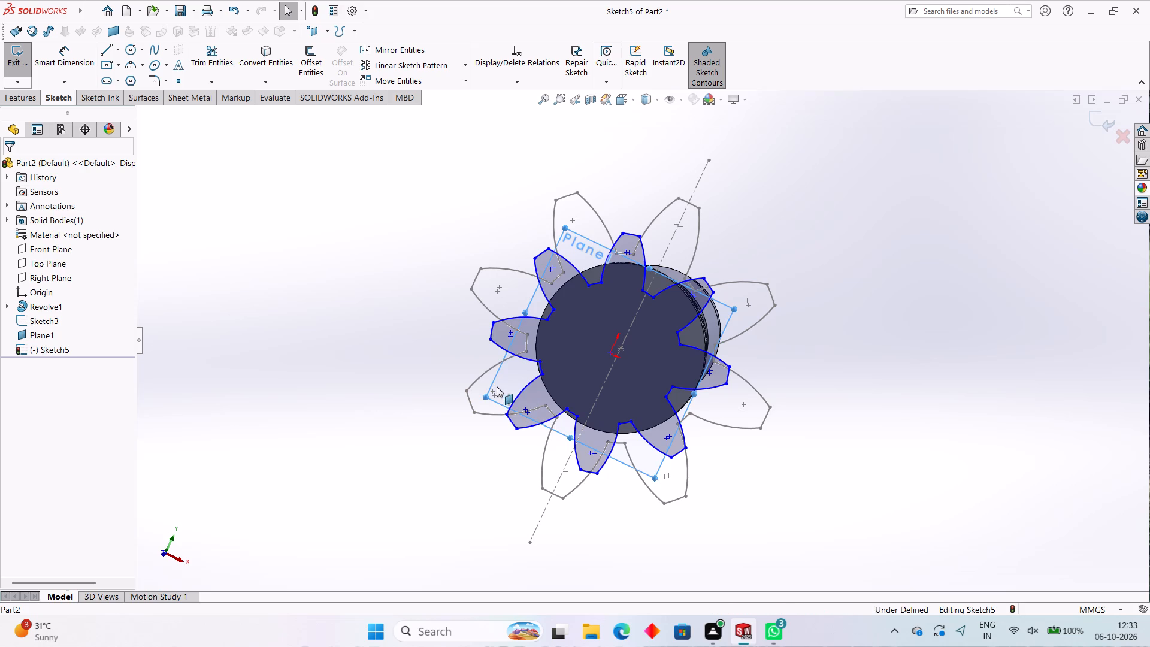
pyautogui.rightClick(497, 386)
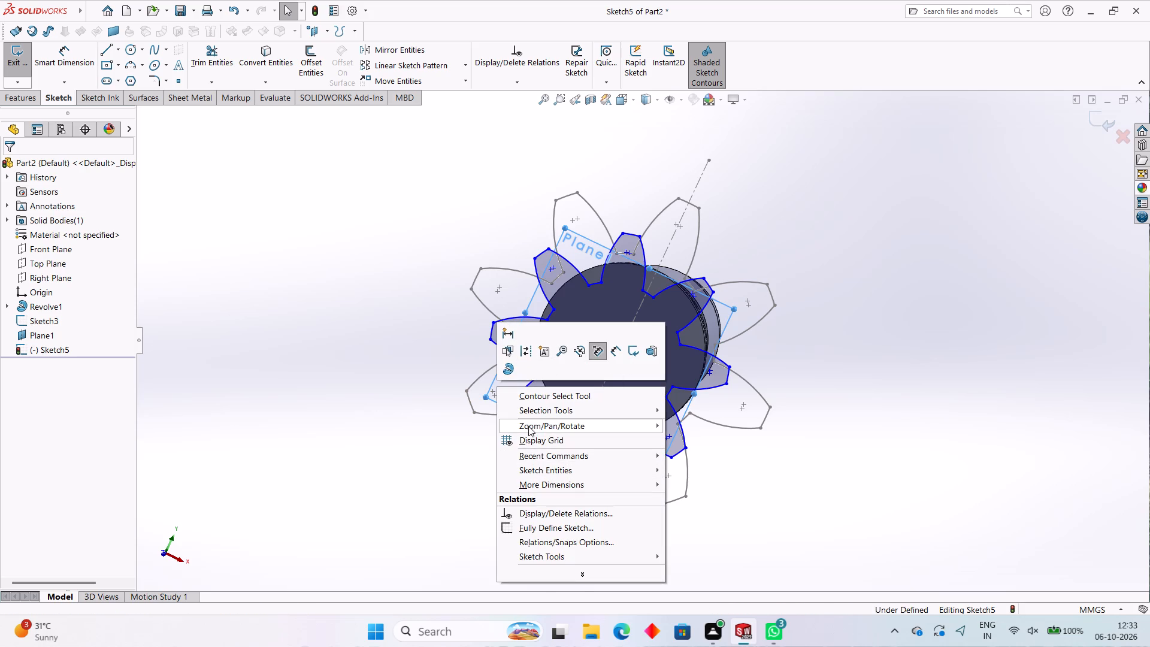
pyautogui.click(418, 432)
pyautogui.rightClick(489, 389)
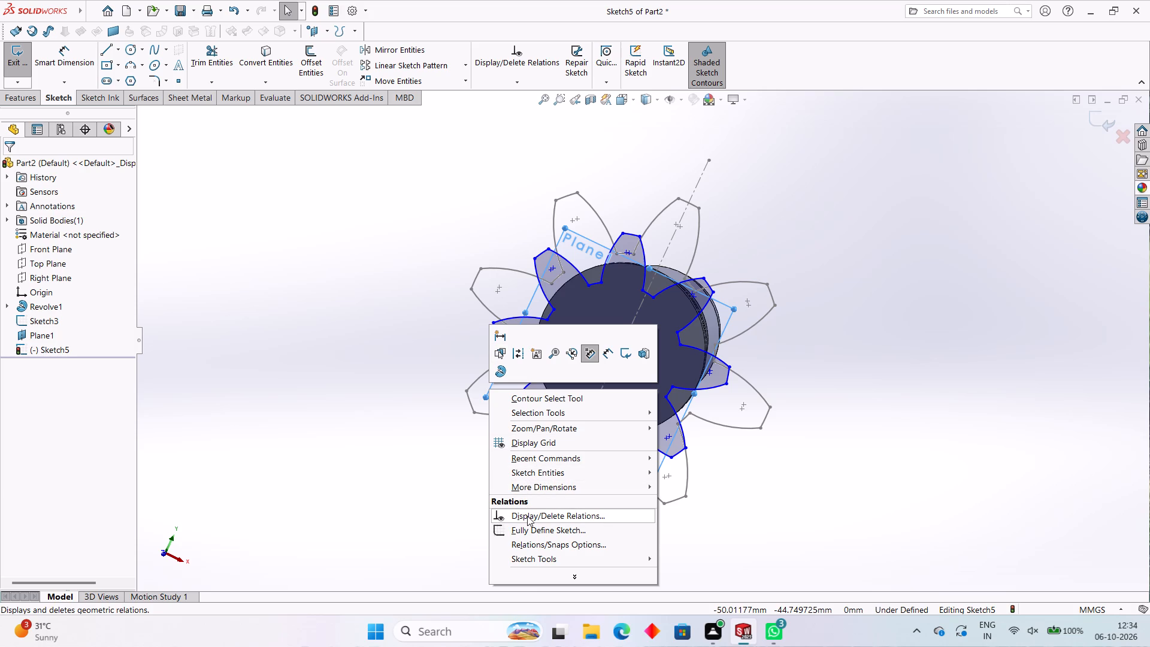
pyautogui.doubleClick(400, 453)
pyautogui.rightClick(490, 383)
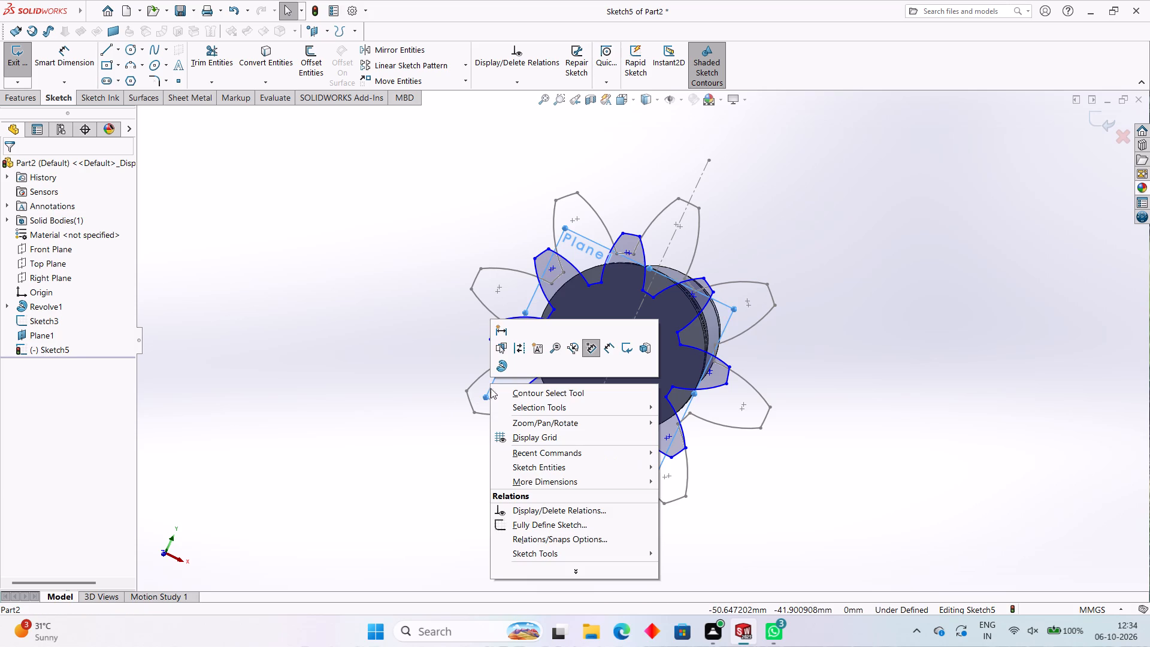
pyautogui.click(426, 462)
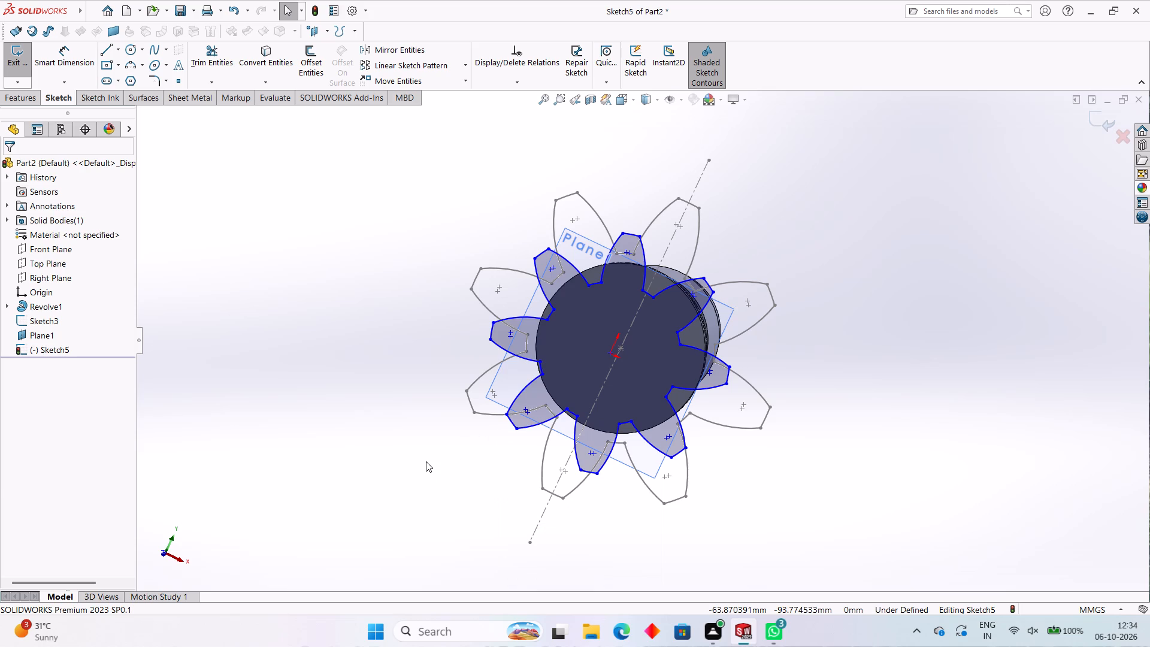
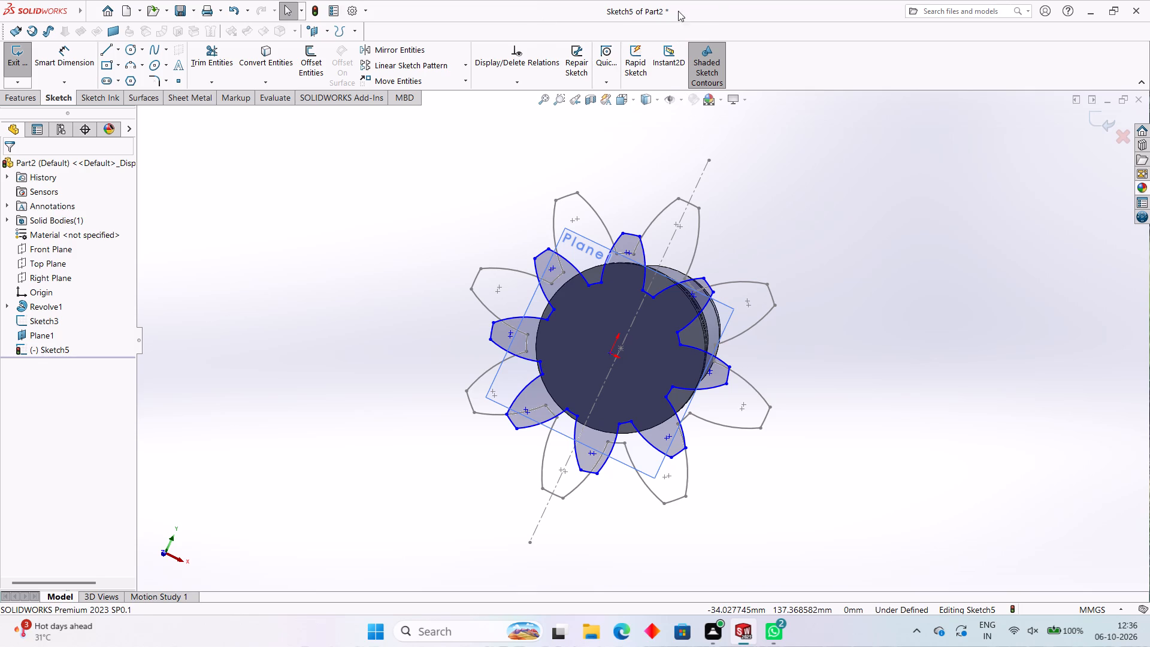
# Finish the scaled gear profile sketch and hide Plane1, the 45 mm offset plane.
pyautogui.click(1107, 117)
pyautogui.moveTo(972, 222); pyautogui.dragTo(932, 270, button='middle')
pyautogui.click(919, 267)
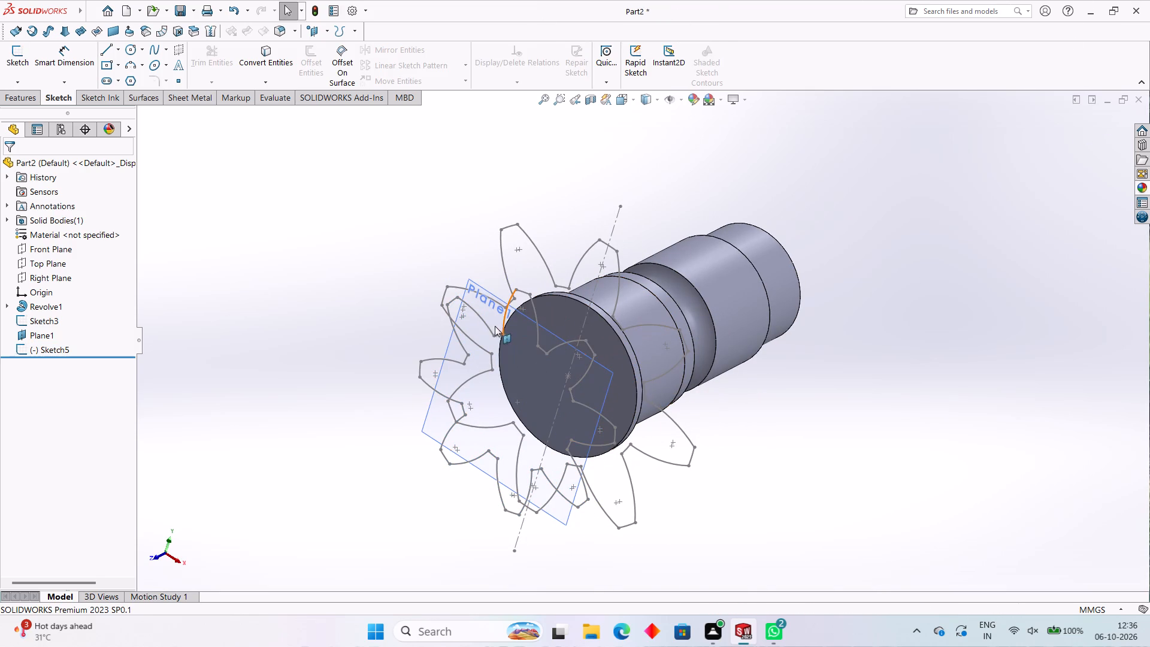
pyautogui.rightClick(497, 297)
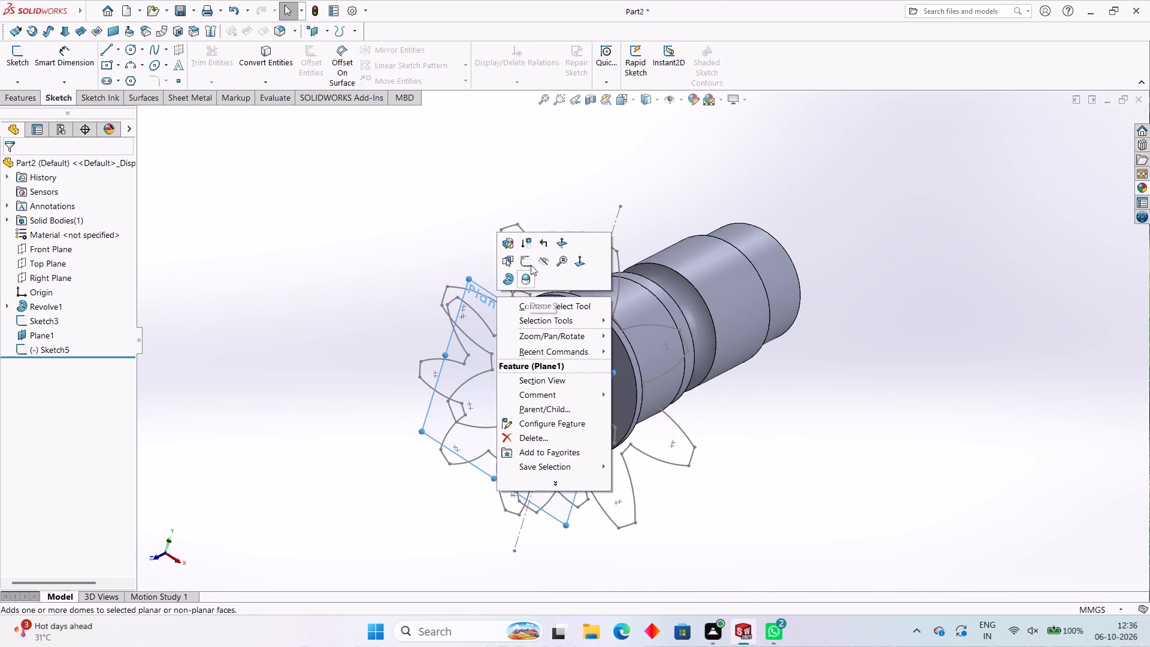
pyautogui.click(549, 263)
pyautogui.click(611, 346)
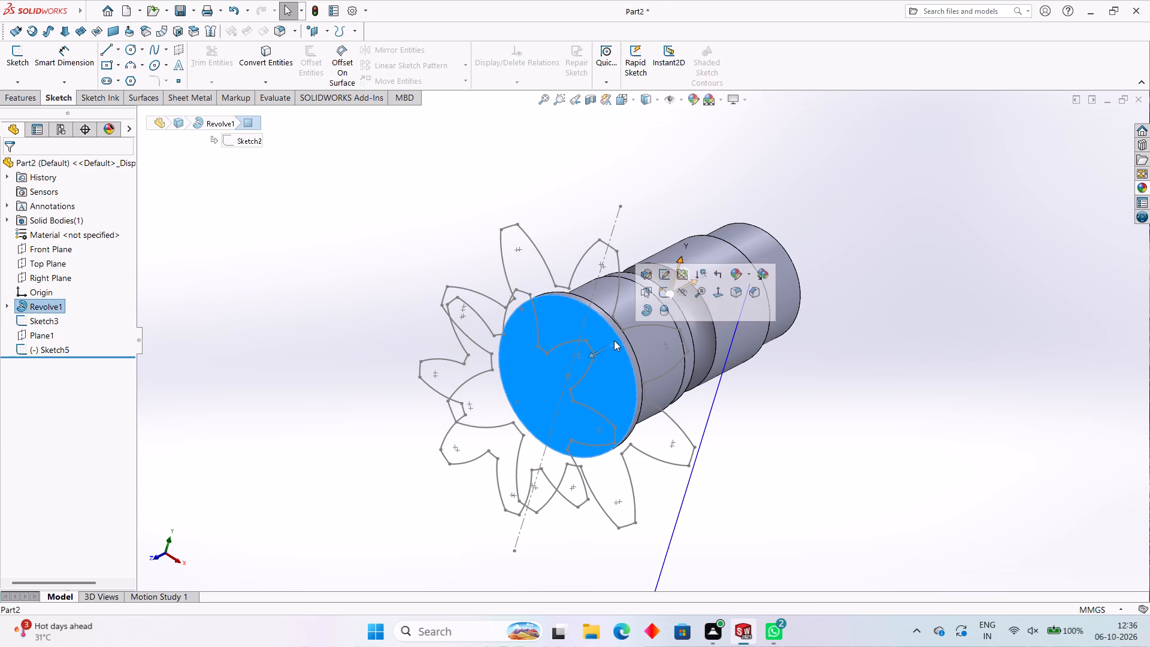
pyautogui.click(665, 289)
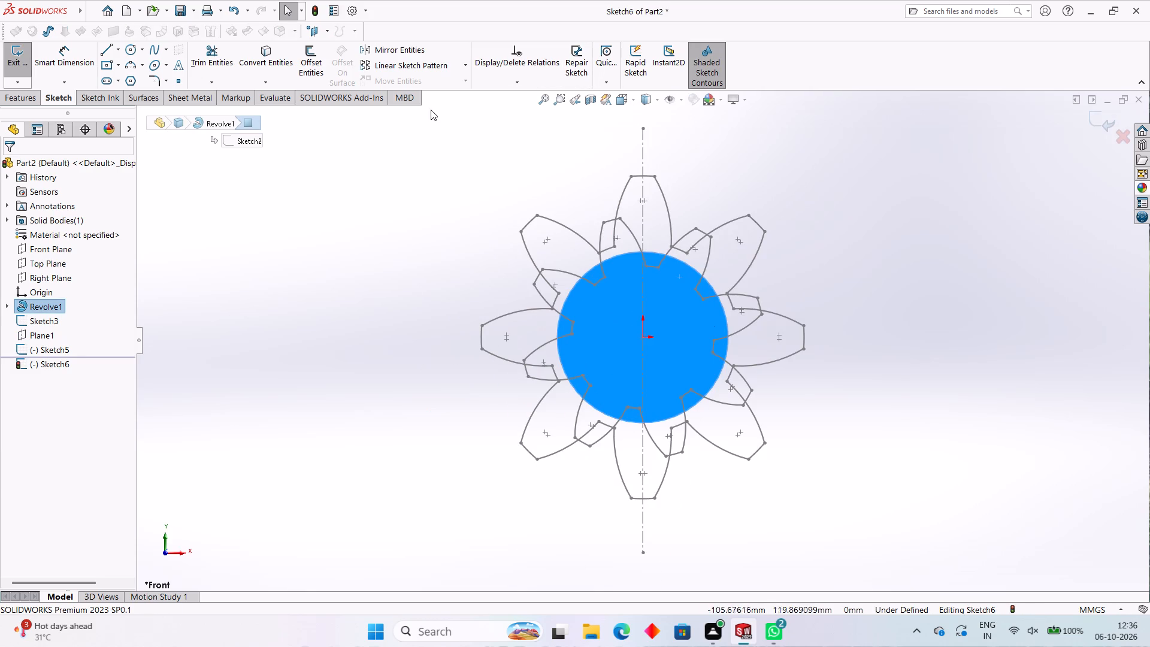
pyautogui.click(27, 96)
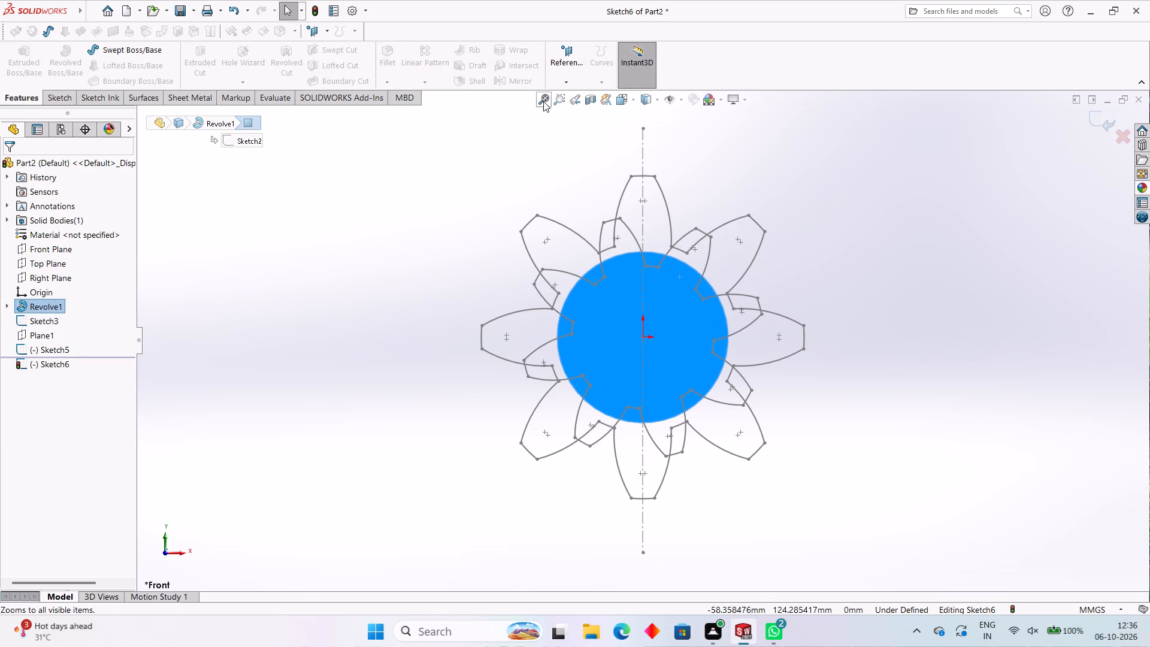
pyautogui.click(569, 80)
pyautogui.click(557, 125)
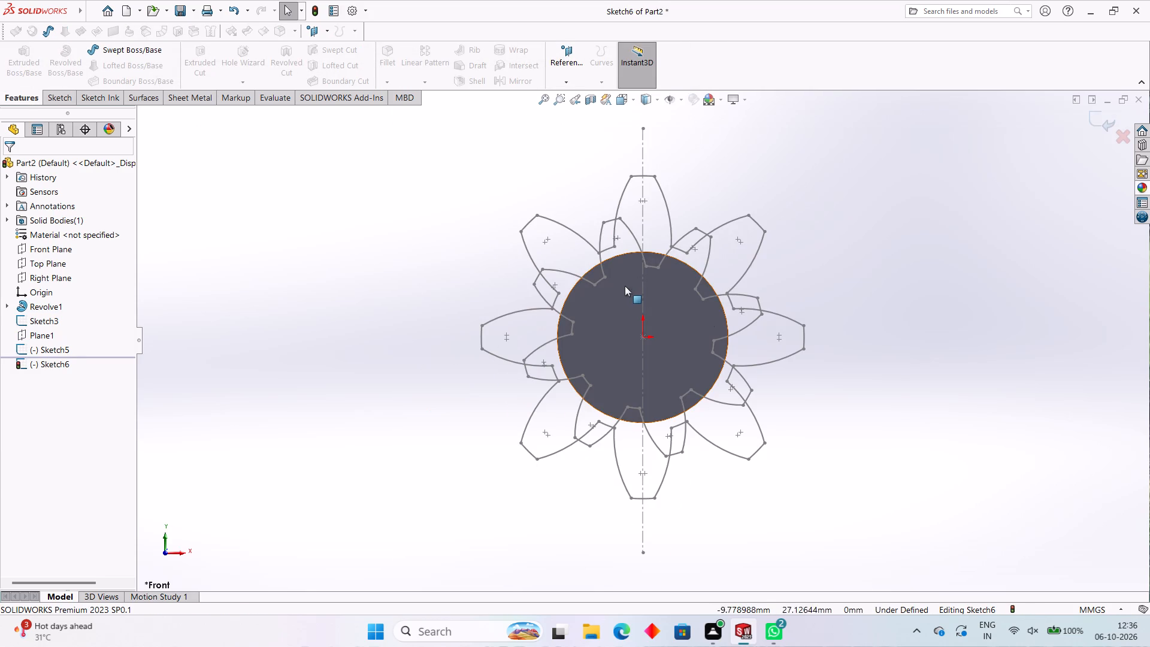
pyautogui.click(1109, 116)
# Create a reference plane offset 95 mm outward from the shaft's circular end face.
pyautogui.moveTo(944, 194); pyautogui.dragTo(877, 282, button='middle')
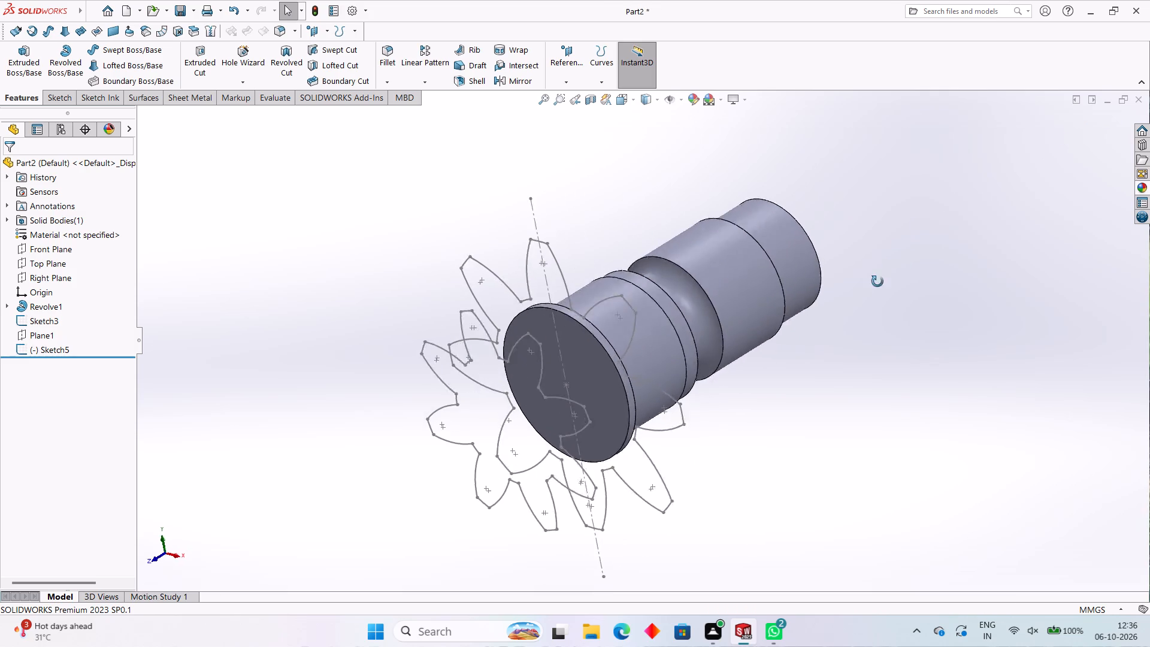
pyautogui.moveTo(877, 282); pyautogui.dragTo(869, 285, button='middle')
pyautogui.click(571, 386)
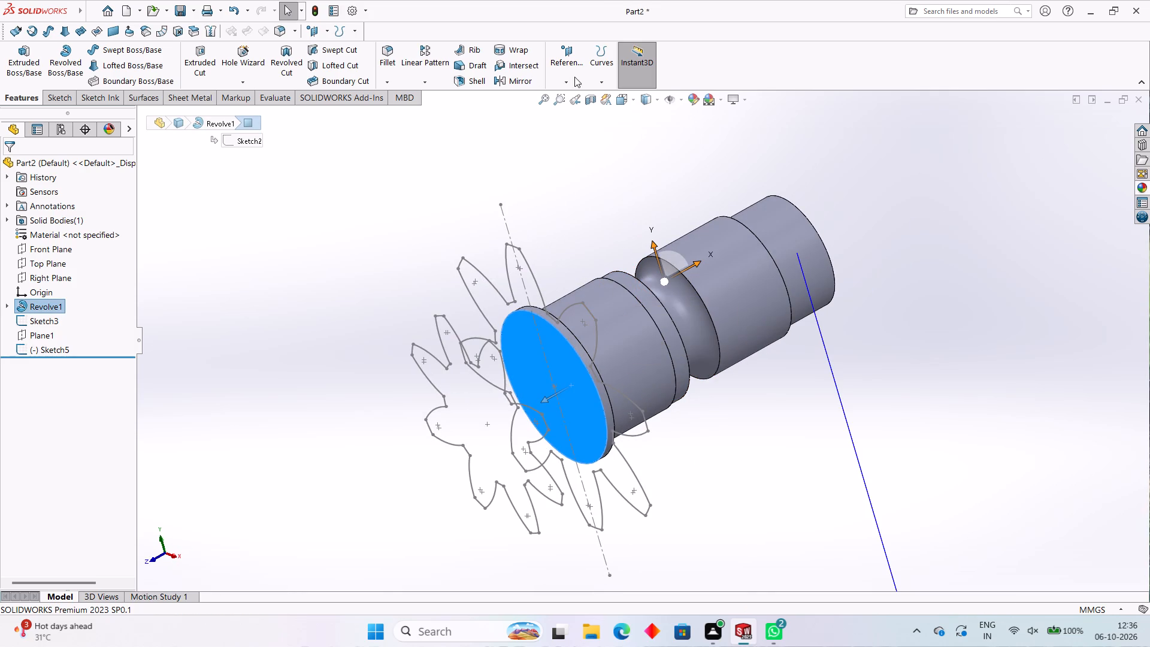
pyautogui.click(562, 83)
pyautogui.click(577, 98)
pyautogui.moveTo(536, 192); pyautogui.dragTo(576, 174, button='middle')
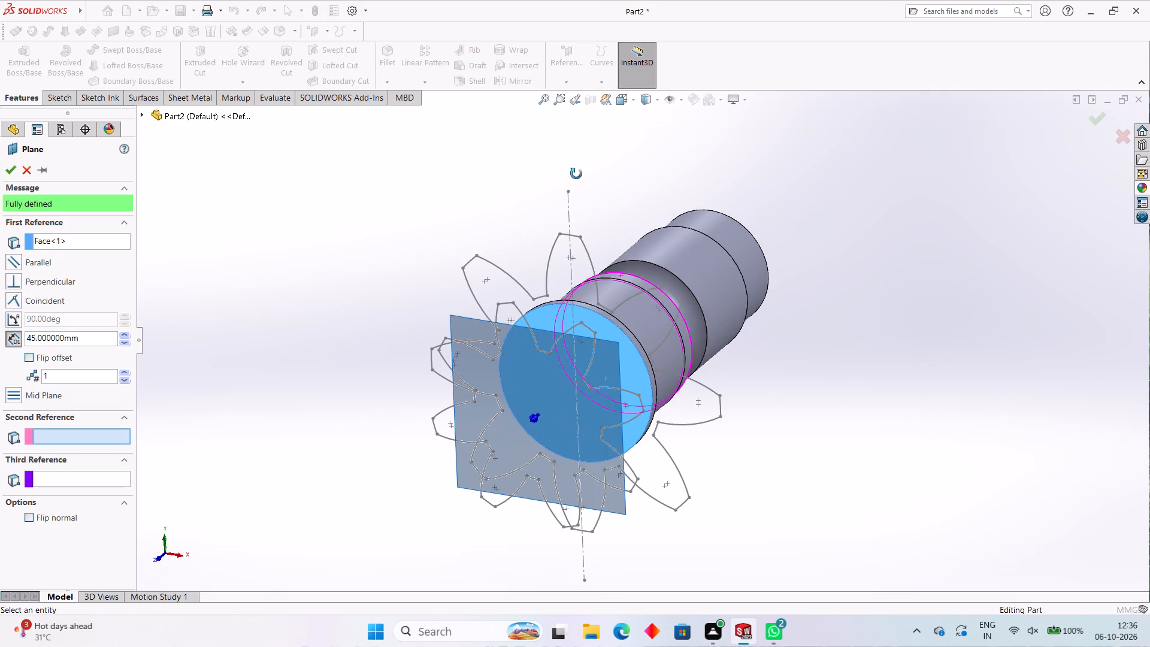
pyautogui.moveTo(576, 174); pyautogui.dragTo(577, 174, button='middle')
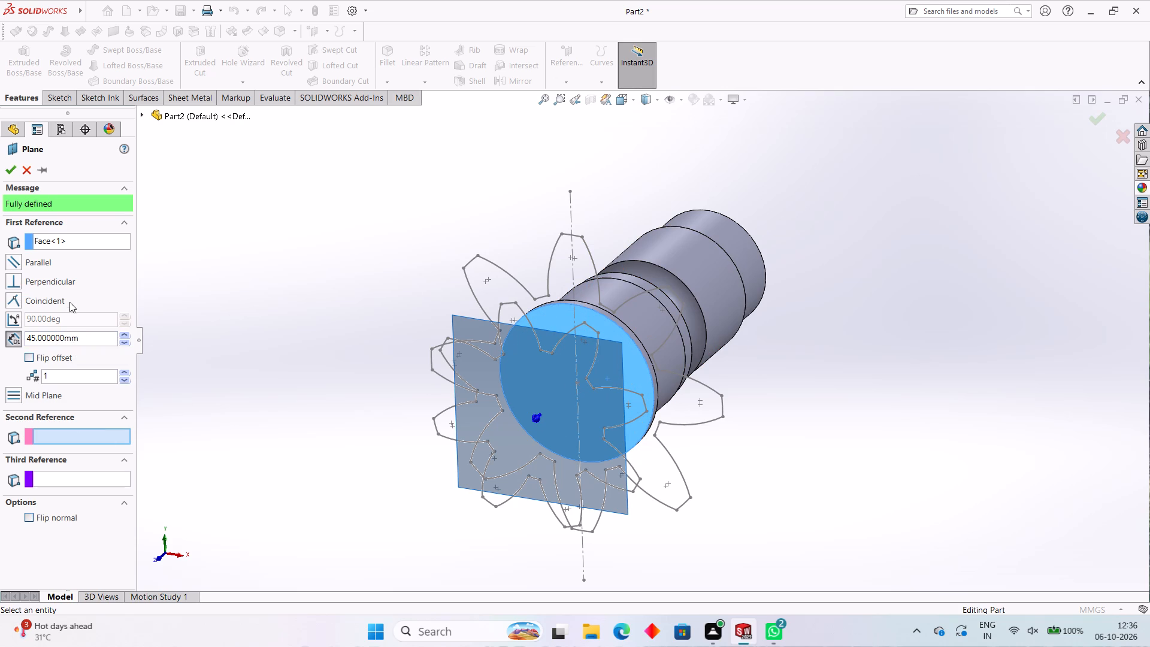
pyautogui.doubleClick(78, 336)
pyautogui.press('9')
pyautogui.press('5')
pyautogui.press('Return')
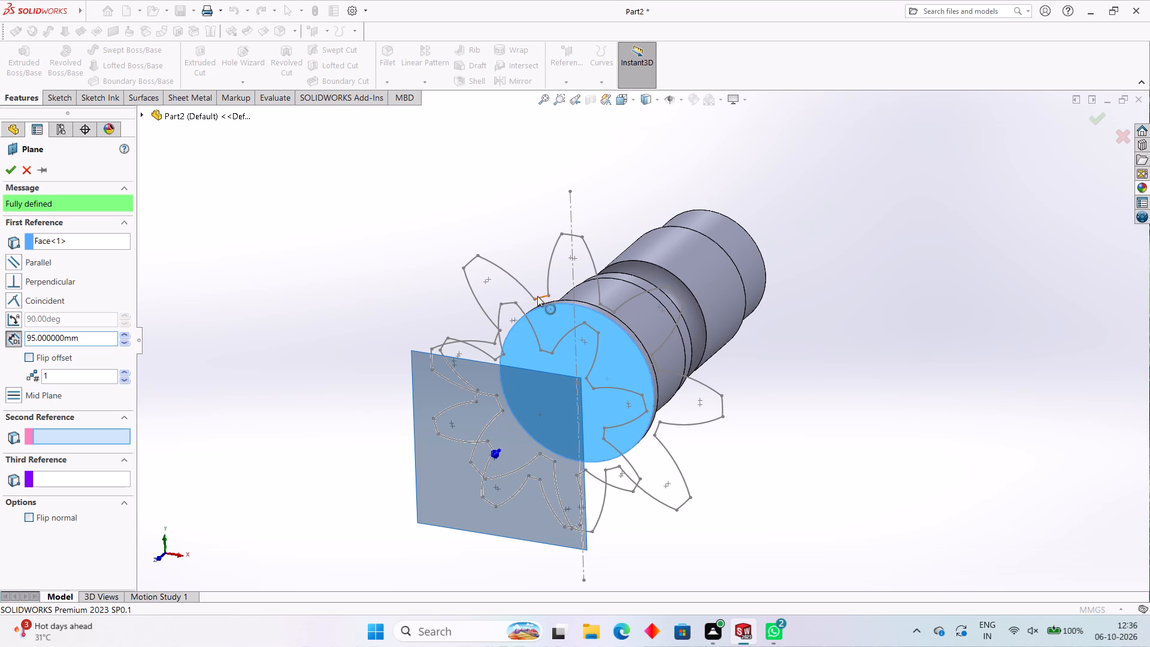
pyautogui.click(1, 169)
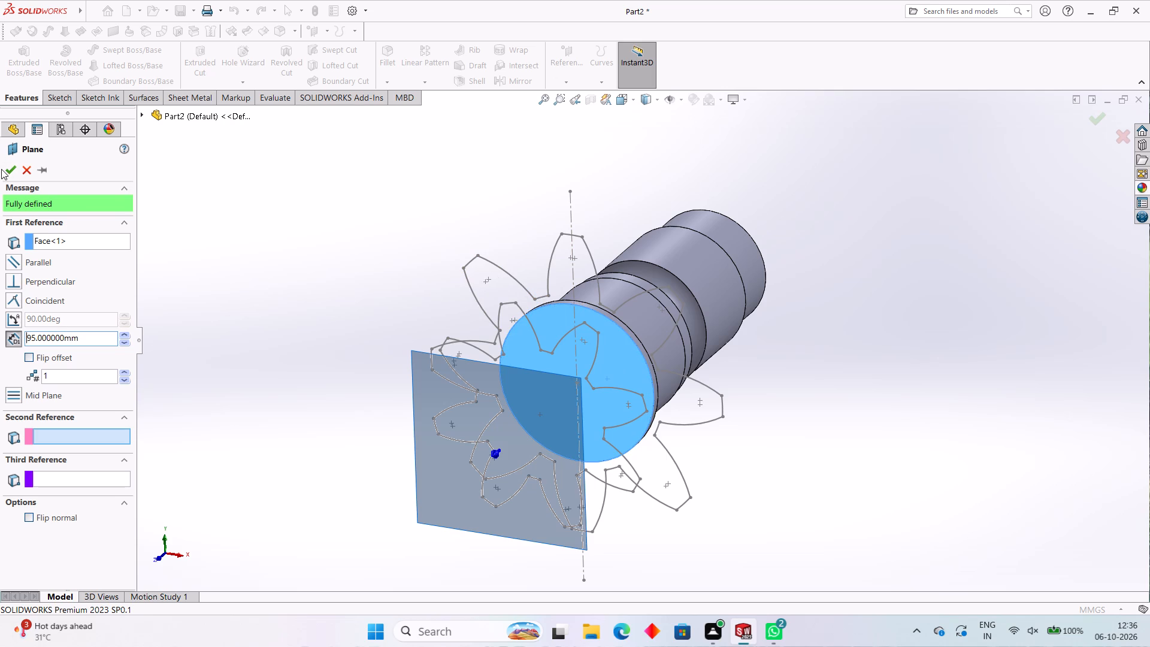
pyautogui.click(6, 168)
# Start a sketch on the 95 mm offset plane and convert the original gear profile, Sketch3, into it.
pyautogui.click(415, 383)
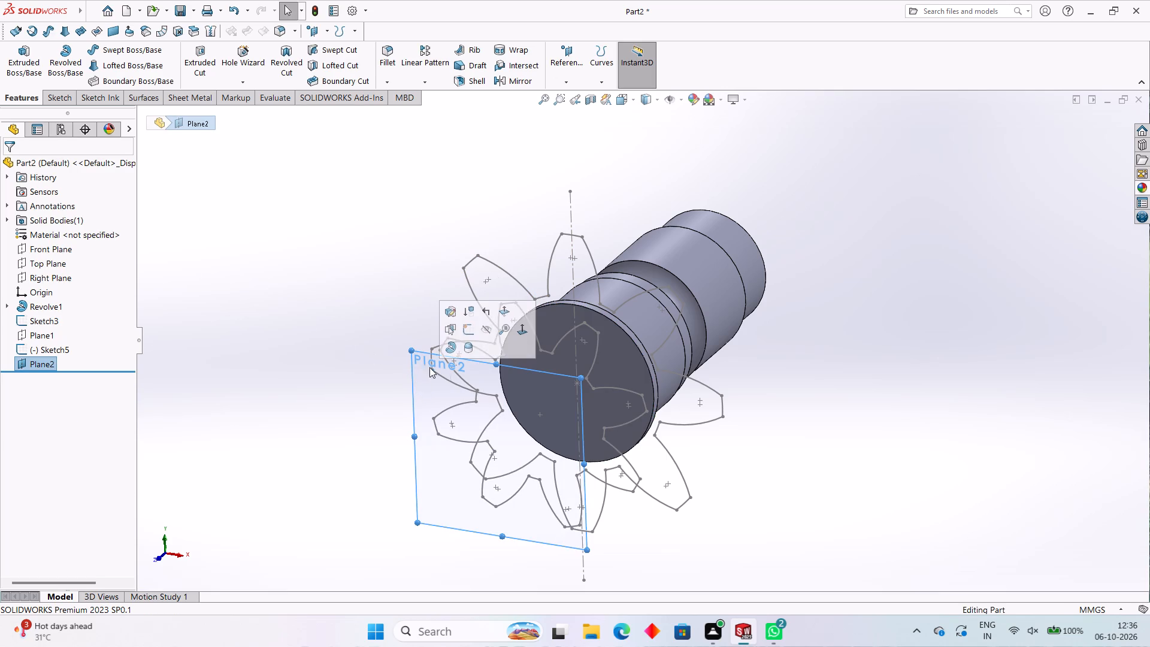
pyautogui.click(468, 333)
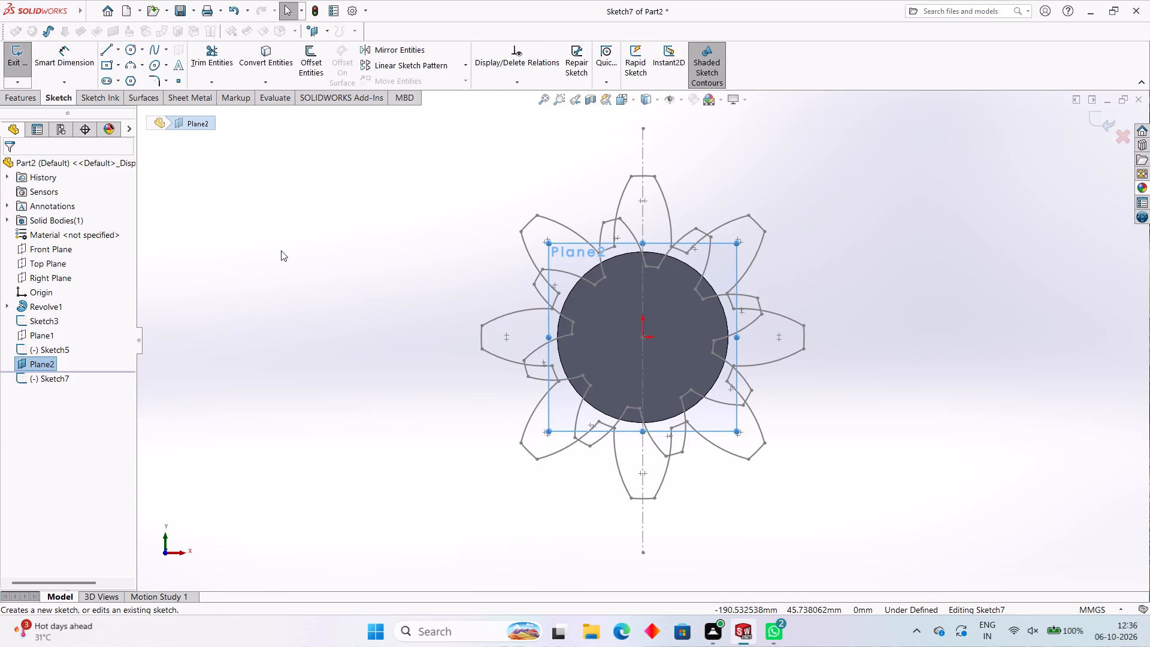
pyautogui.click(278, 69)
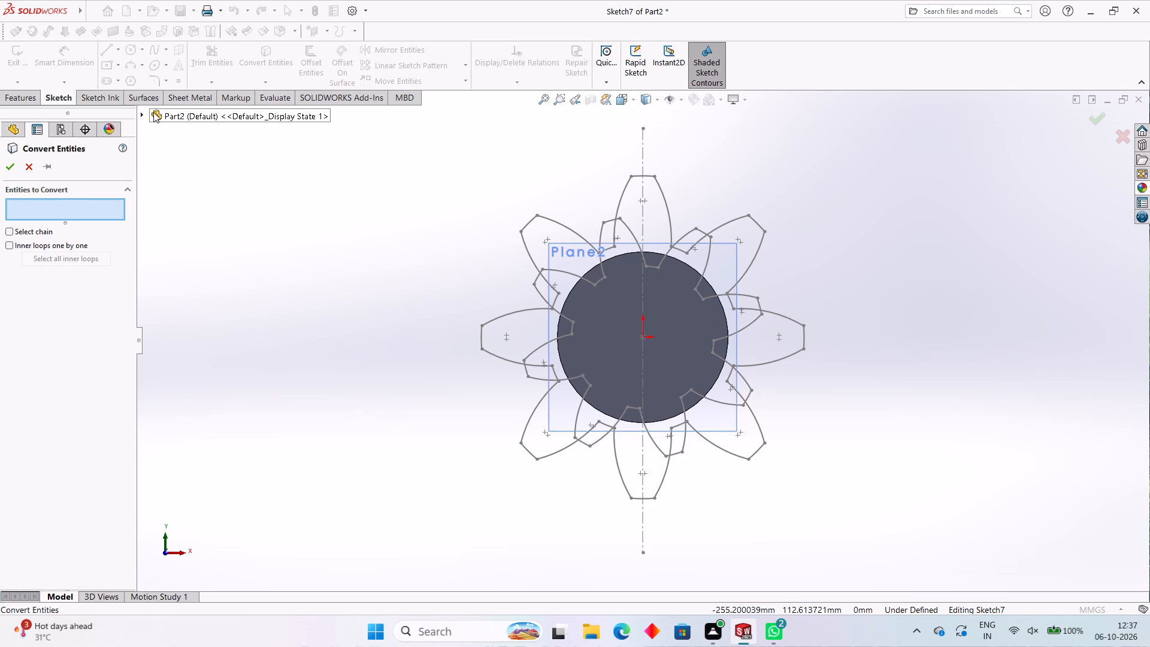
pyautogui.click(149, 113)
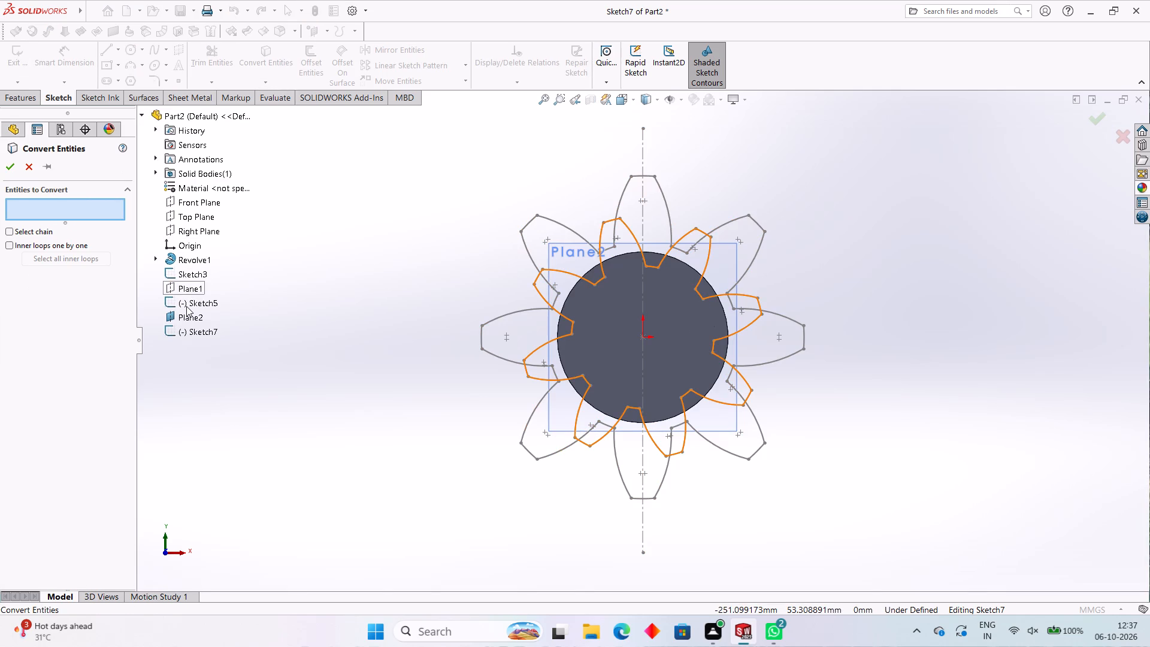
pyautogui.click(190, 273)
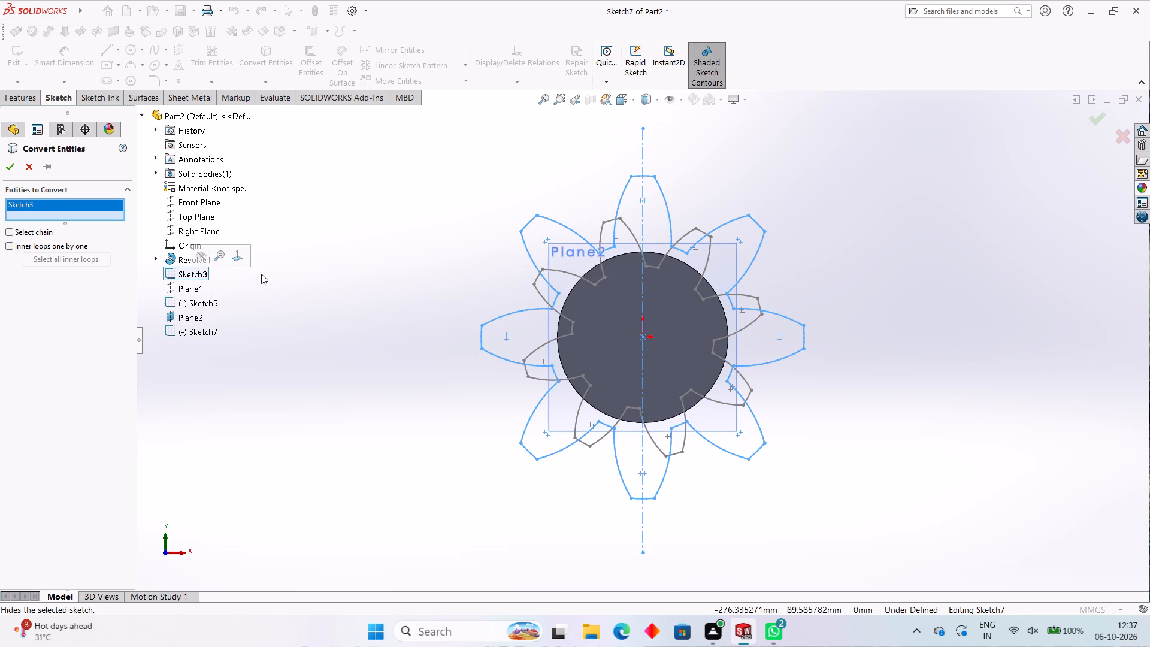
pyautogui.moveTo(453, 168); pyautogui.dragTo(400, 256, button='middle')
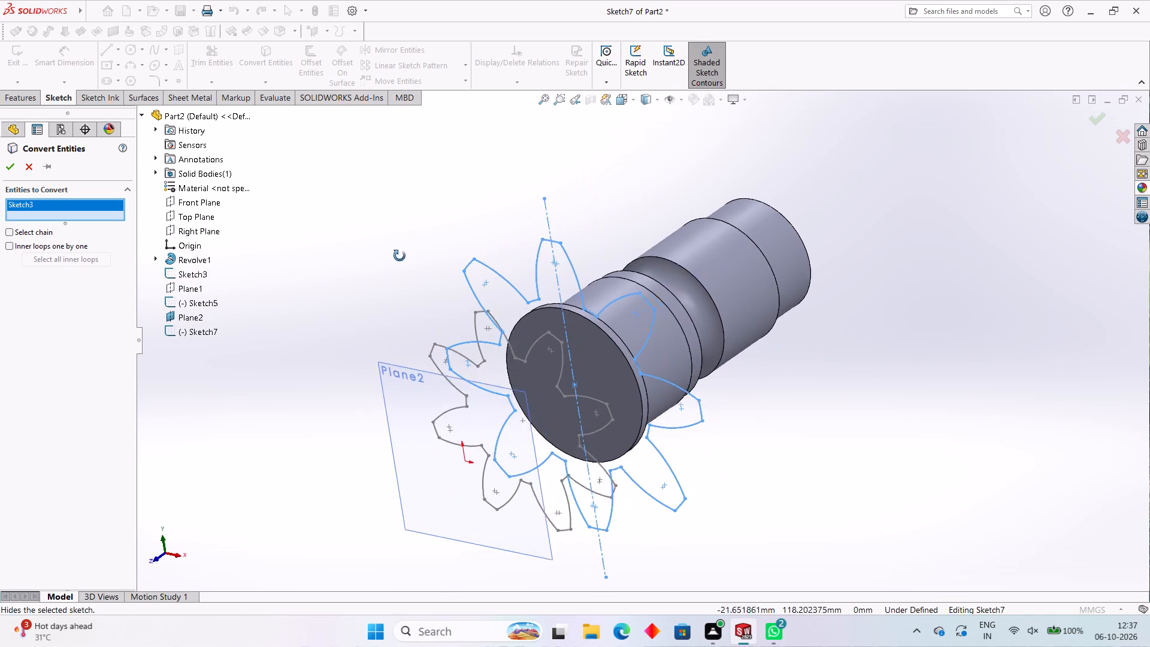
pyautogui.moveTo(400, 256); pyautogui.dragTo(398, 257, button='middle')
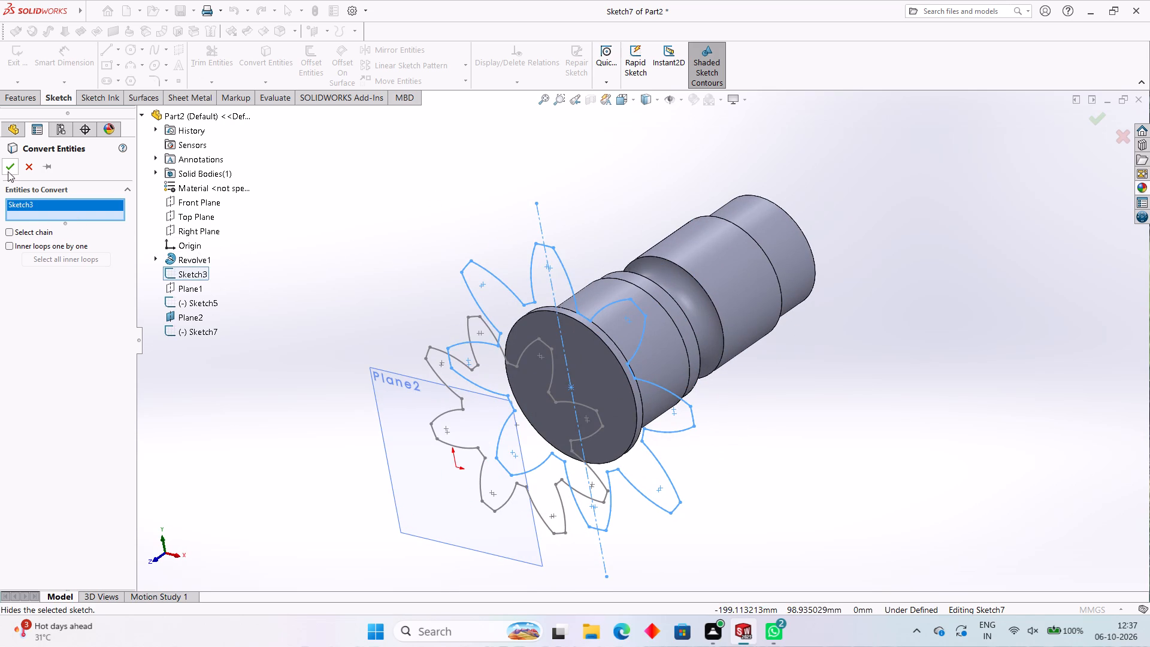
pyautogui.click(8, 170)
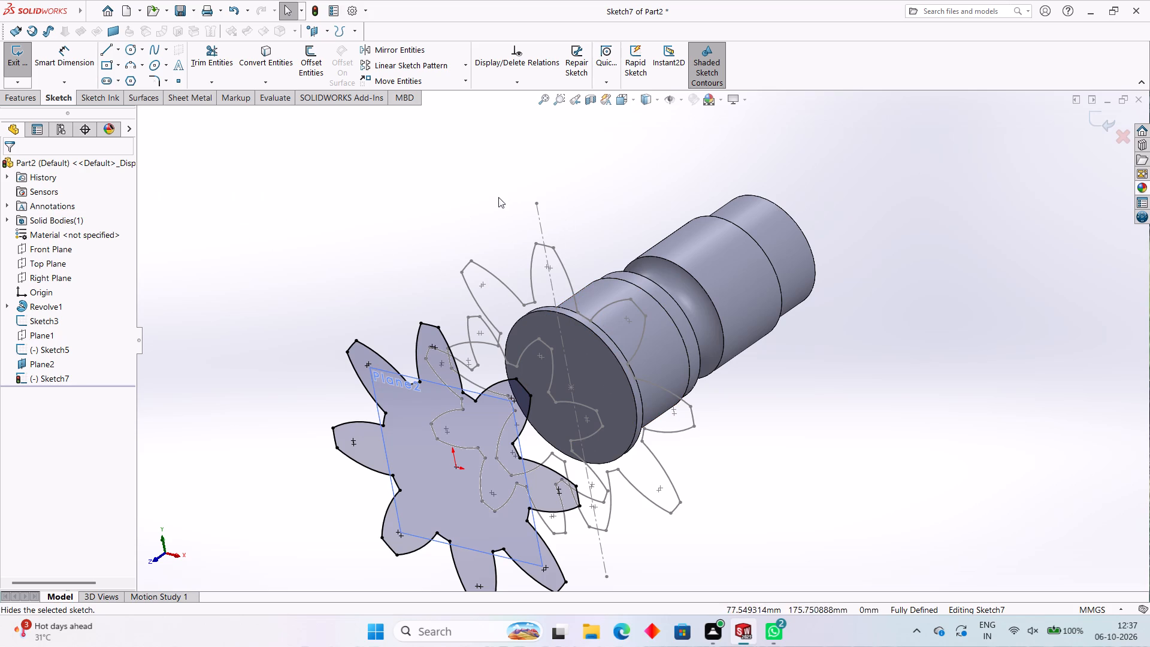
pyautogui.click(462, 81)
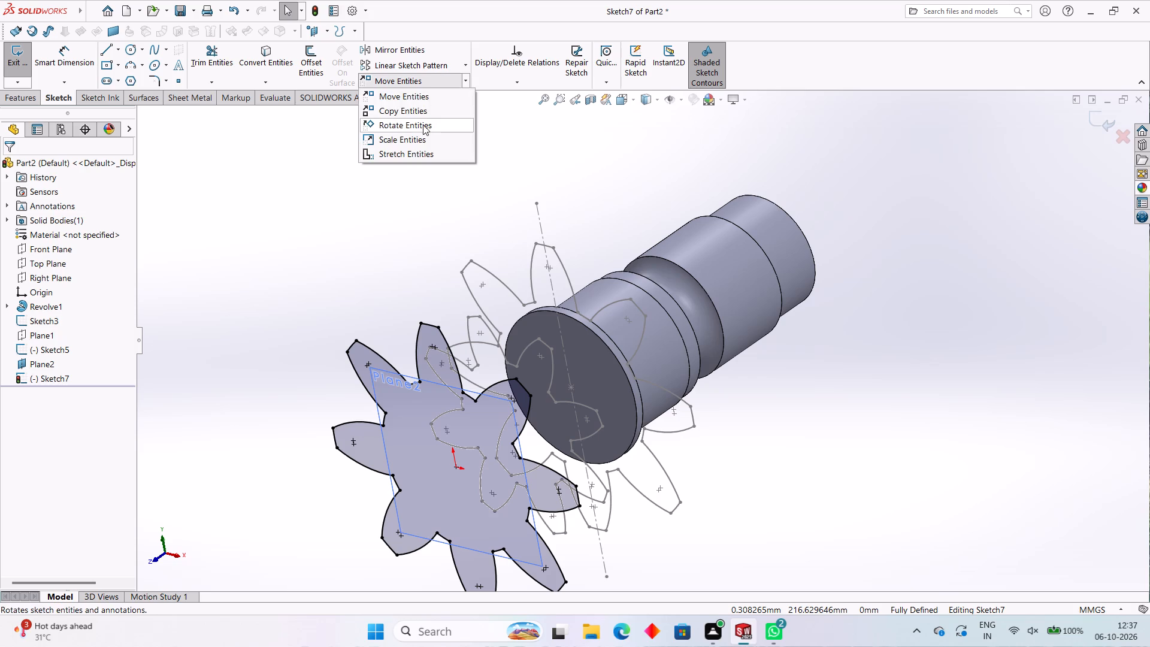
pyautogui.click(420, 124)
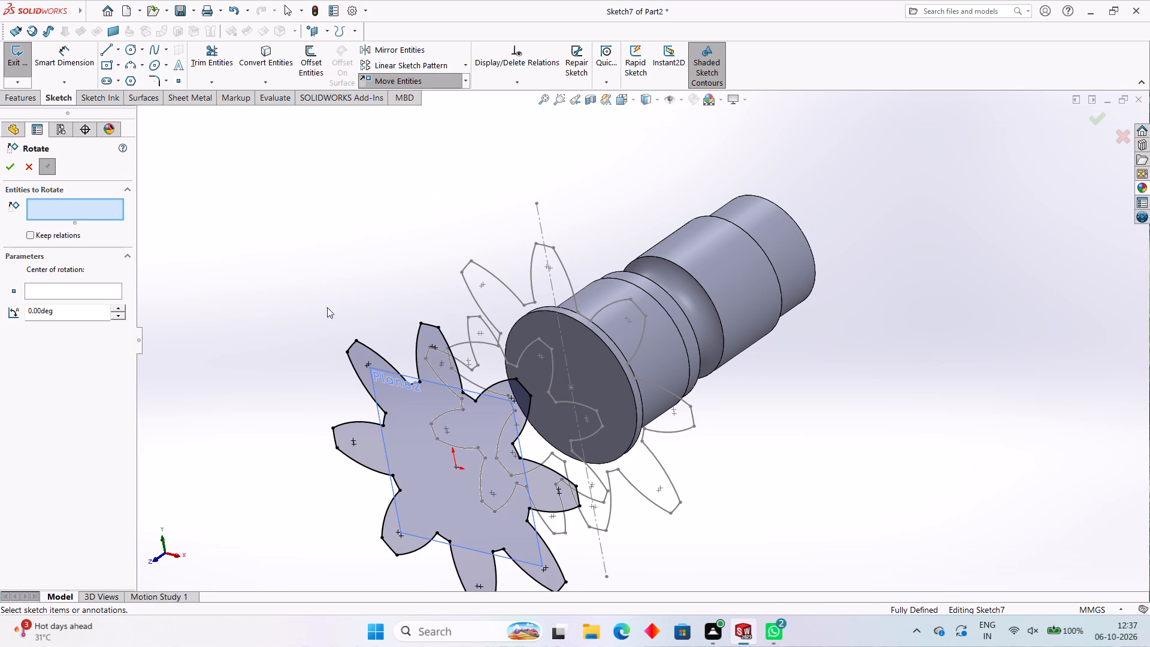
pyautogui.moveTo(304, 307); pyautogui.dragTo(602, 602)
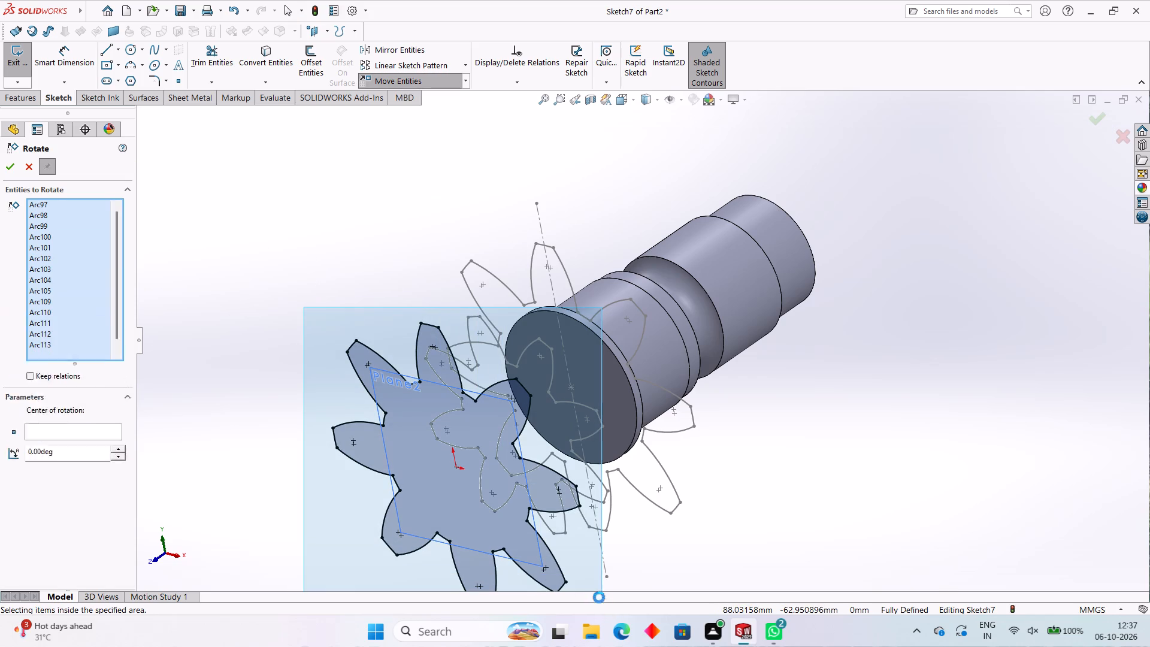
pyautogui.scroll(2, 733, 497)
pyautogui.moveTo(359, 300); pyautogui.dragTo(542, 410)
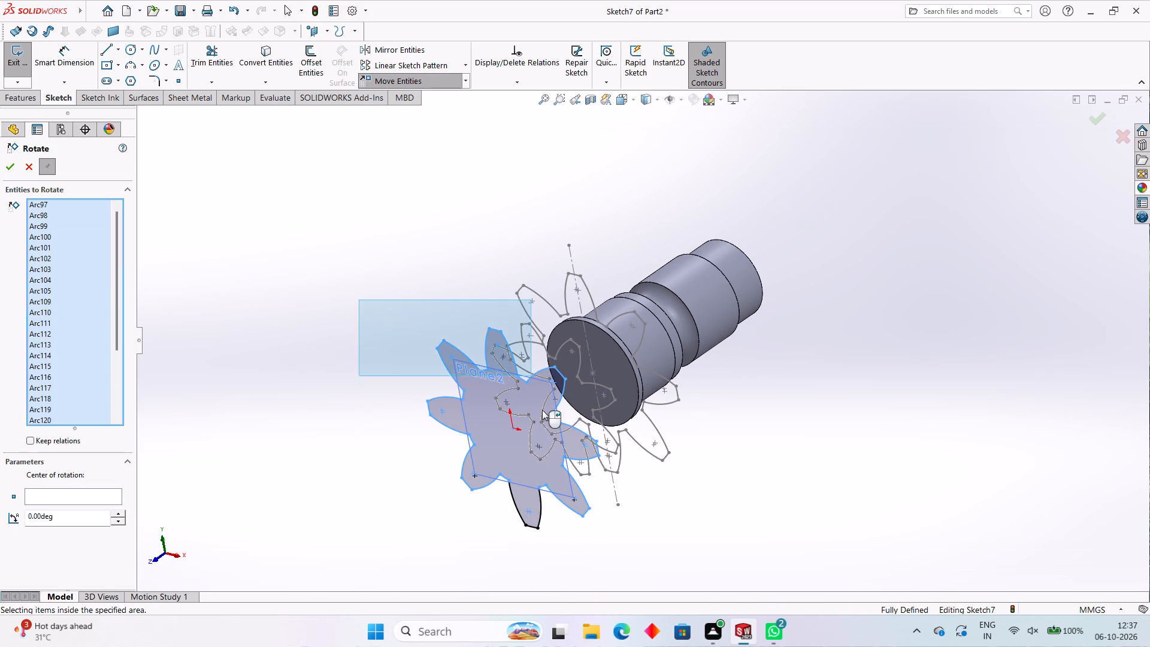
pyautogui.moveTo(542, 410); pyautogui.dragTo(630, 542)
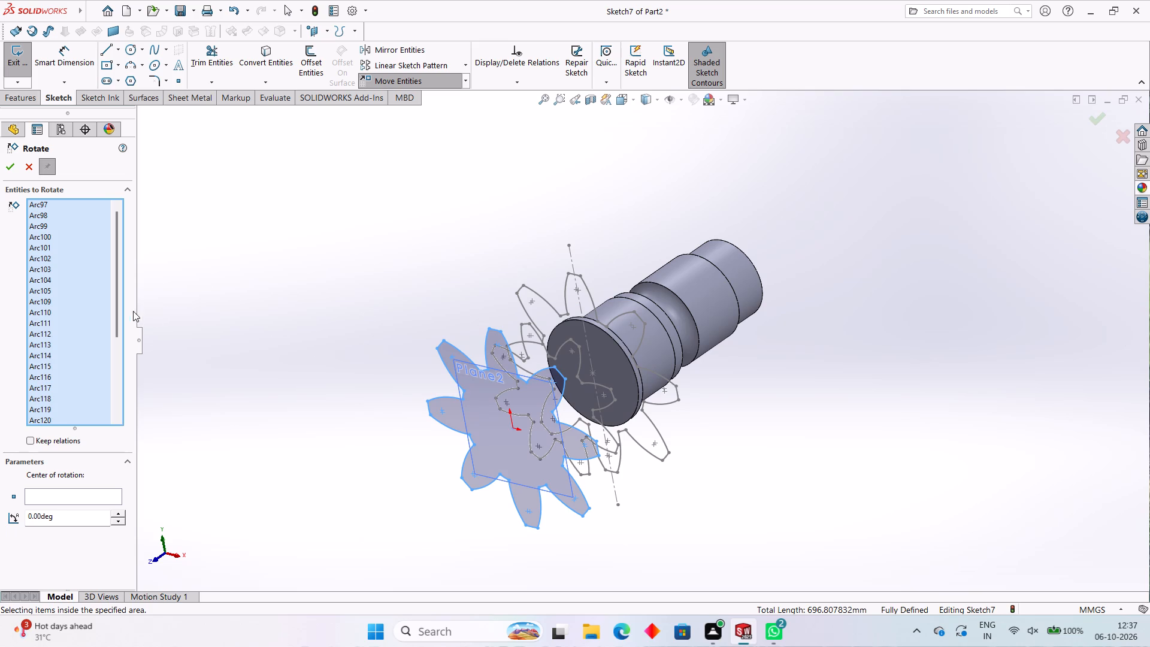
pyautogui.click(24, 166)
# Rotate all entities of the newly converted gear profile by -30 degrees about the origin, without keeping relations.
pyautogui.click(464, 77)
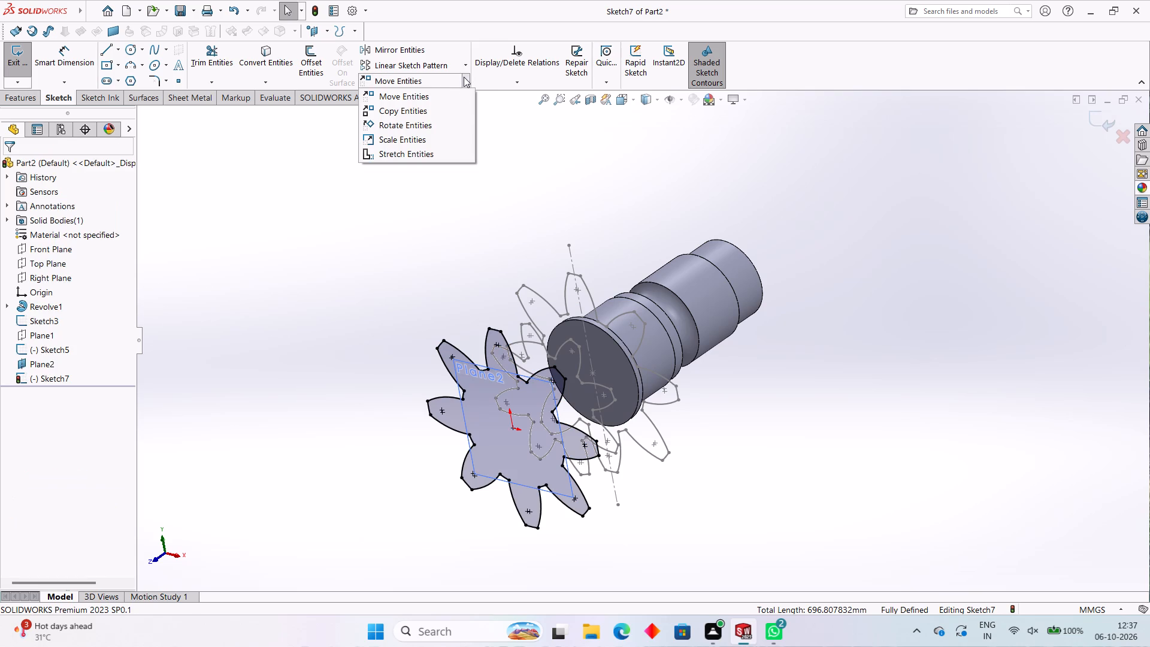
pyautogui.click(410, 128)
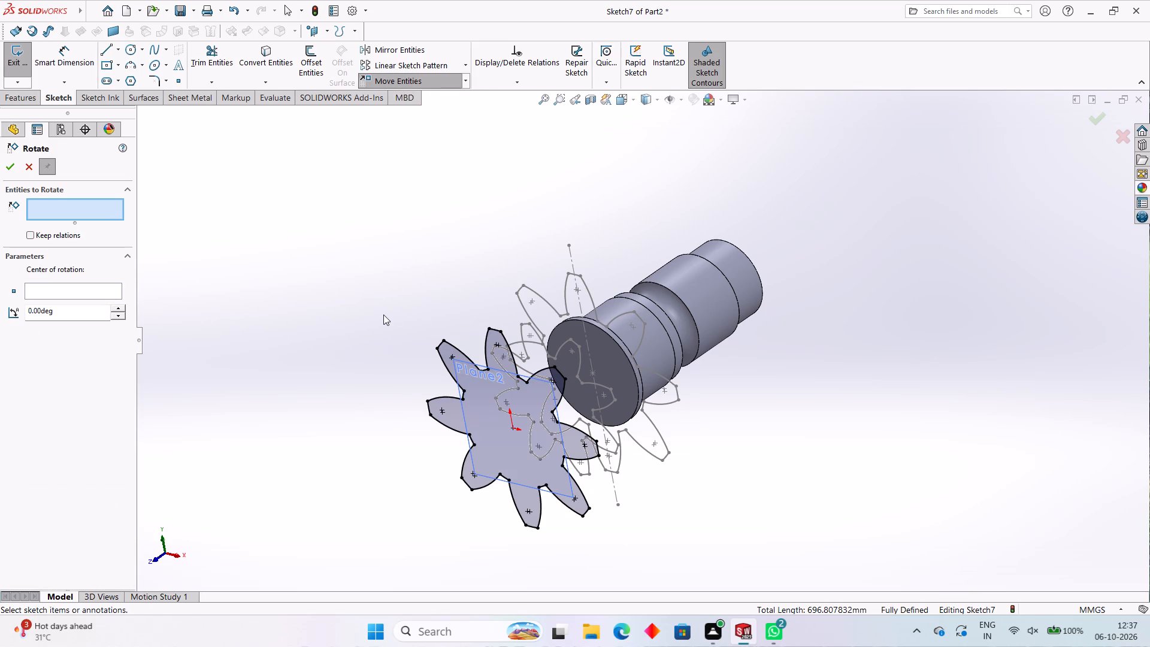
pyautogui.moveTo(356, 310); pyautogui.dragTo(638, 581)
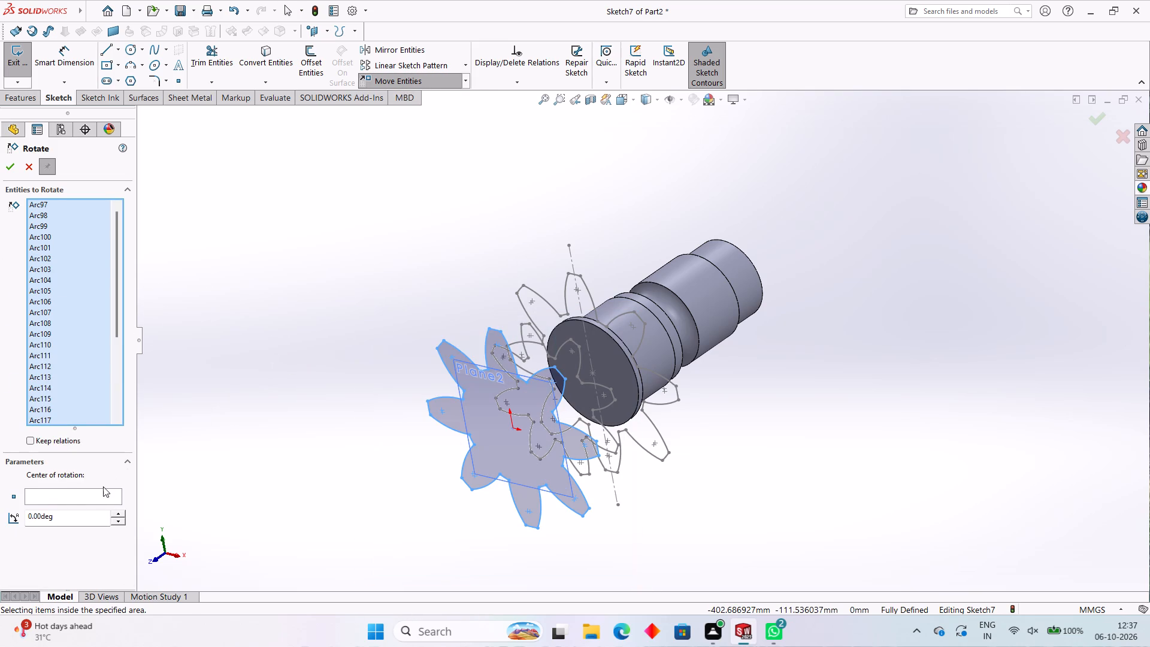
pyautogui.click(78, 497)
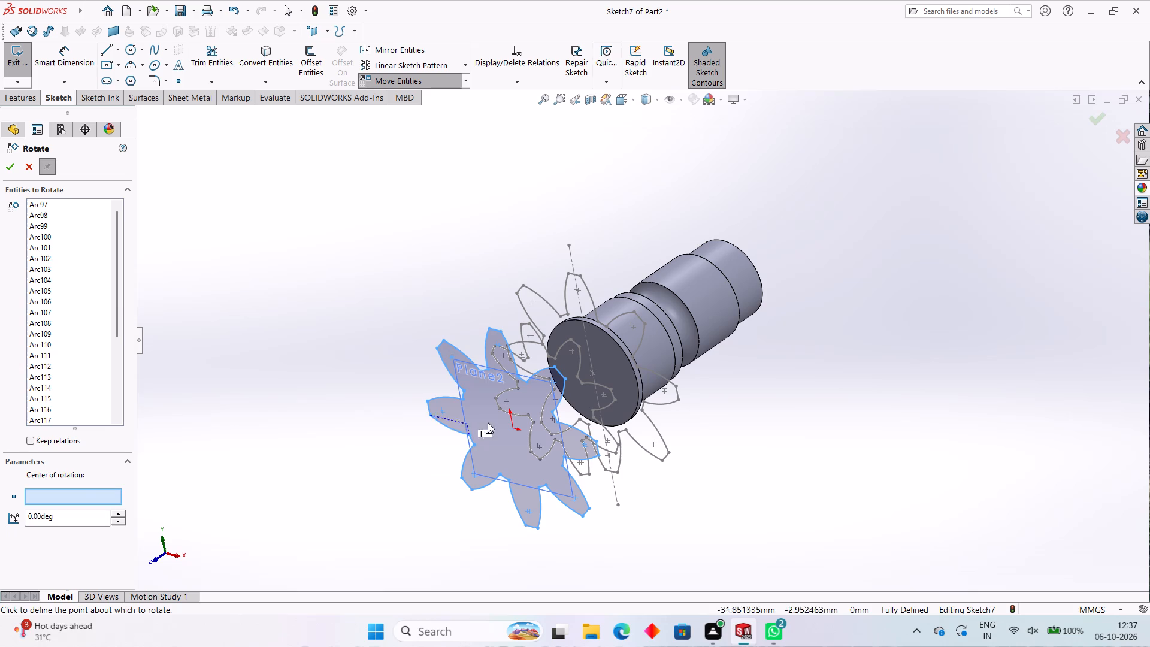
pyautogui.click(512, 427)
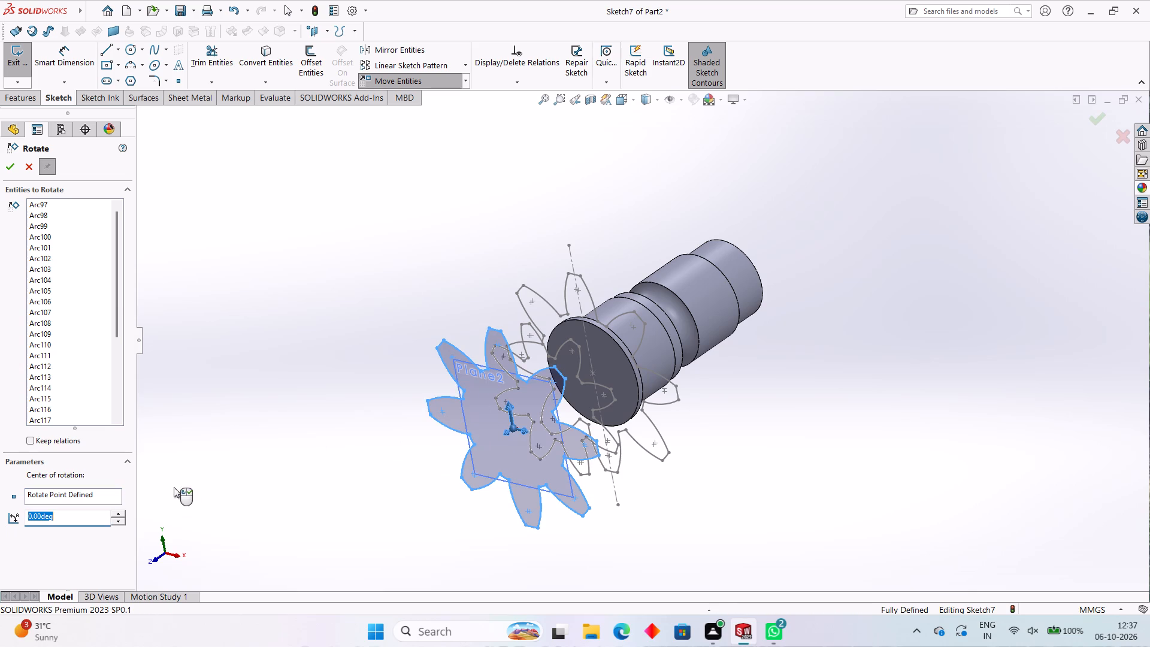
pyautogui.write('-30')
pyautogui.press('Return')
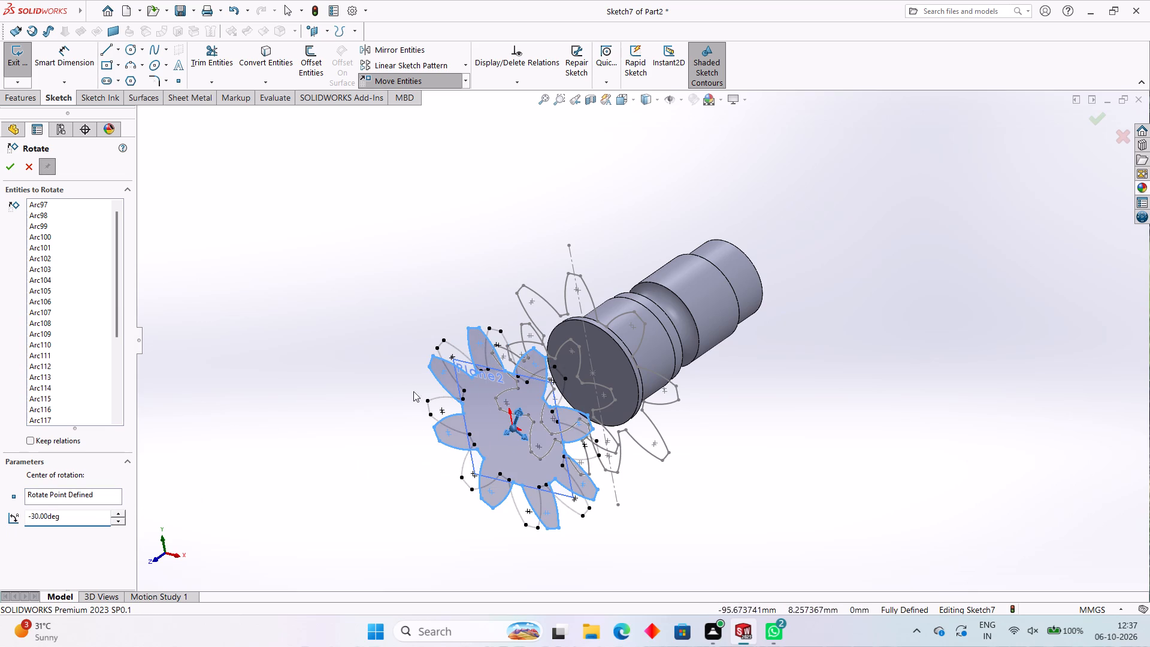
pyautogui.click(9, 169)
pyautogui.moveTo(420, 255); pyautogui.dragTo(476, 195, button='middle')
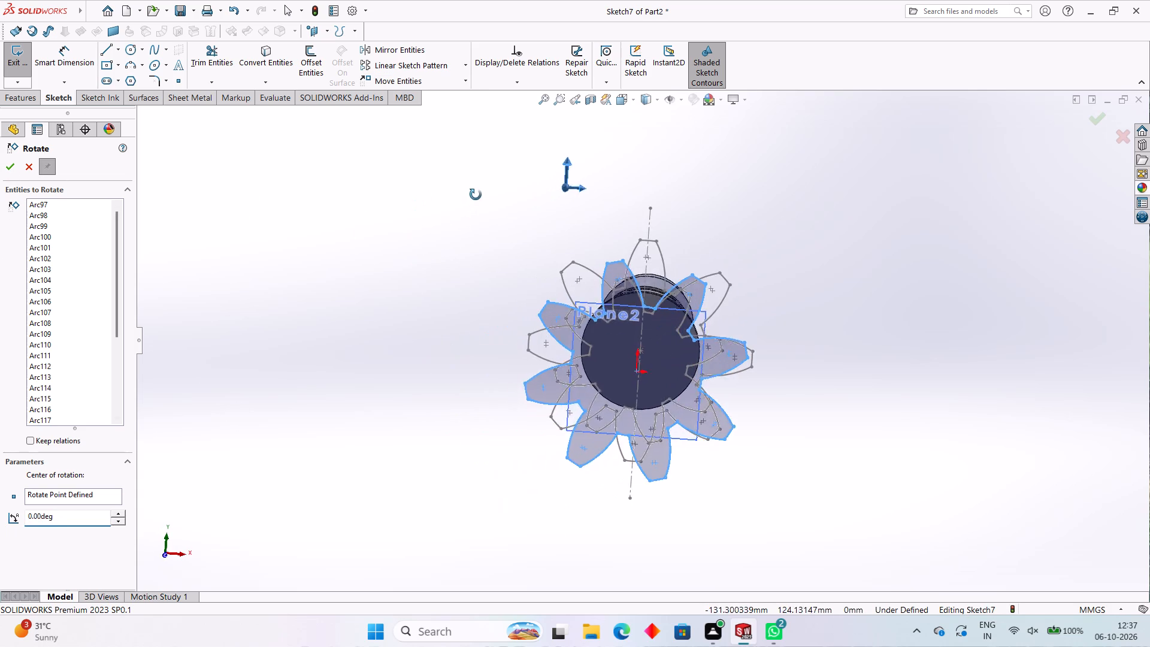
pyautogui.moveTo(476, 195); pyautogui.dragTo(483, 198, button='middle')
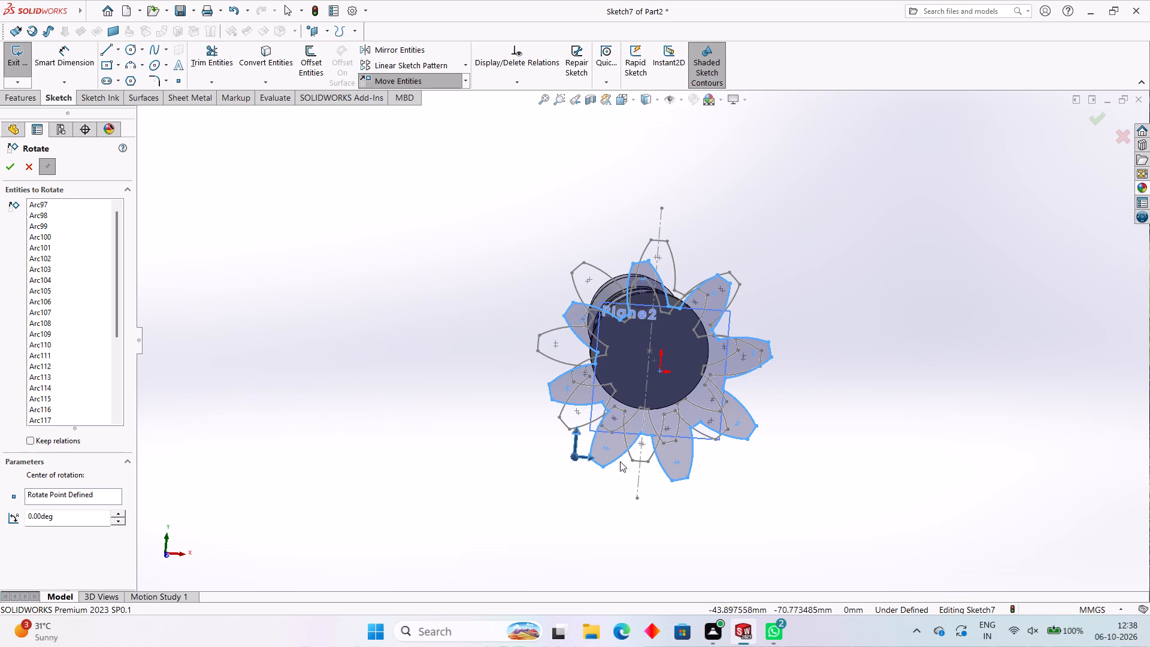
pyautogui.moveTo(745, 492); pyautogui.dragTo(744, 467, button='middle')
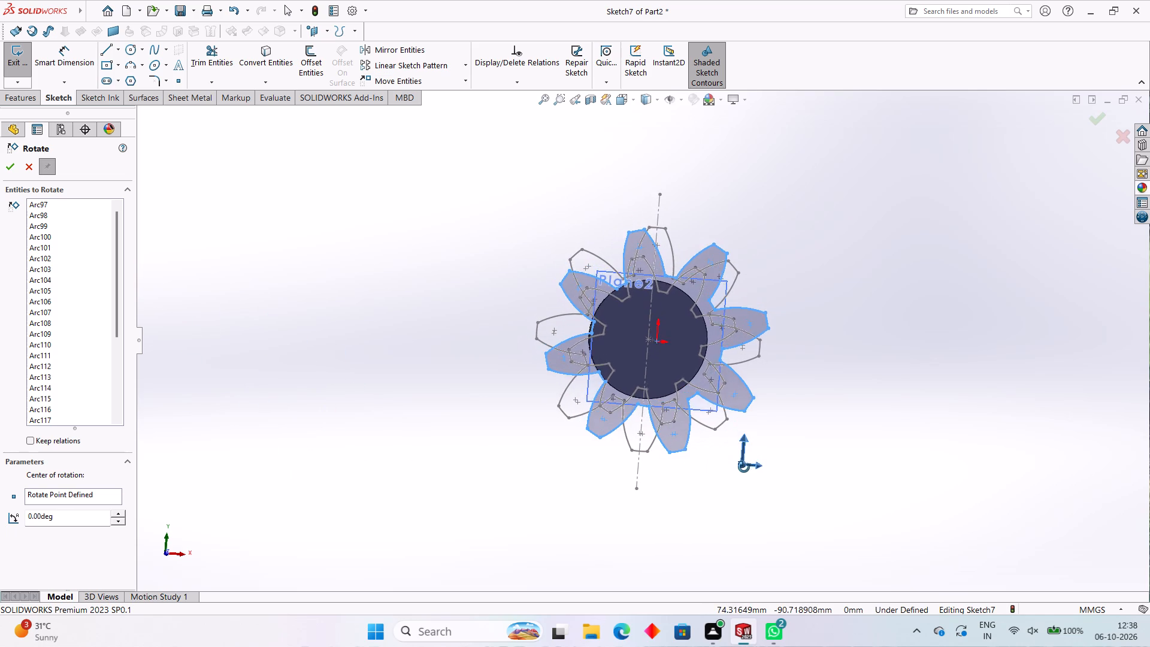
# Rotate all entities of the gear profile on the 95 mm plane by another -30 degrees about the origin.
pyautogui.moveTo(744, 467); pyautogui.dragTo(745, 477, button='middle')
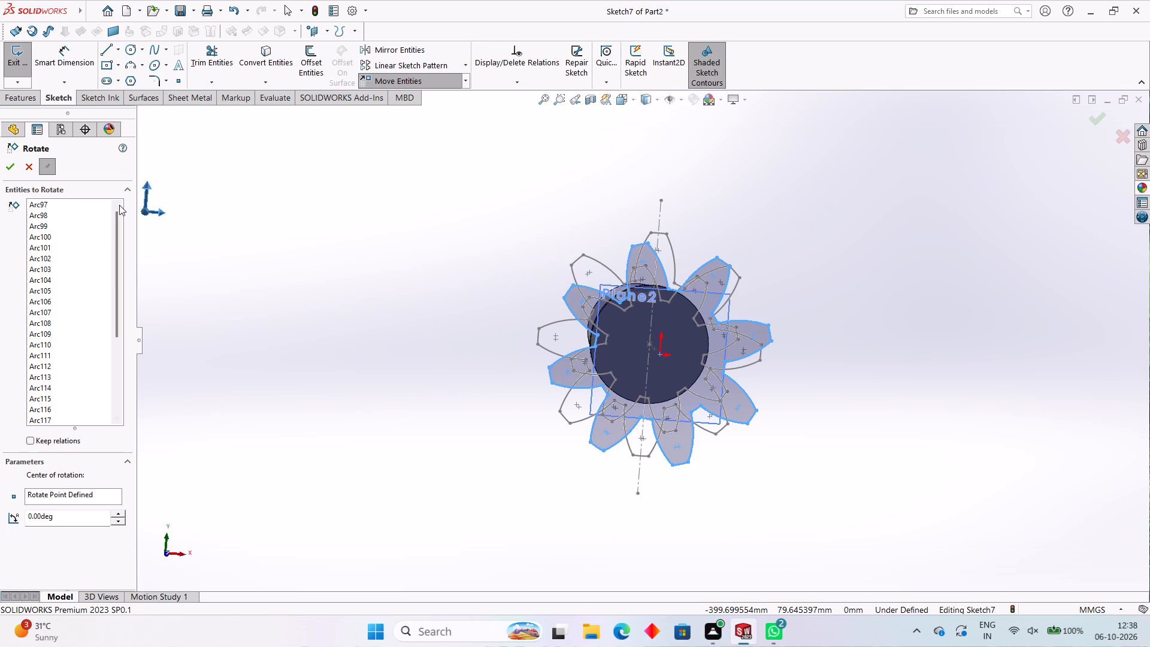
pyautogui.click(33, 166)
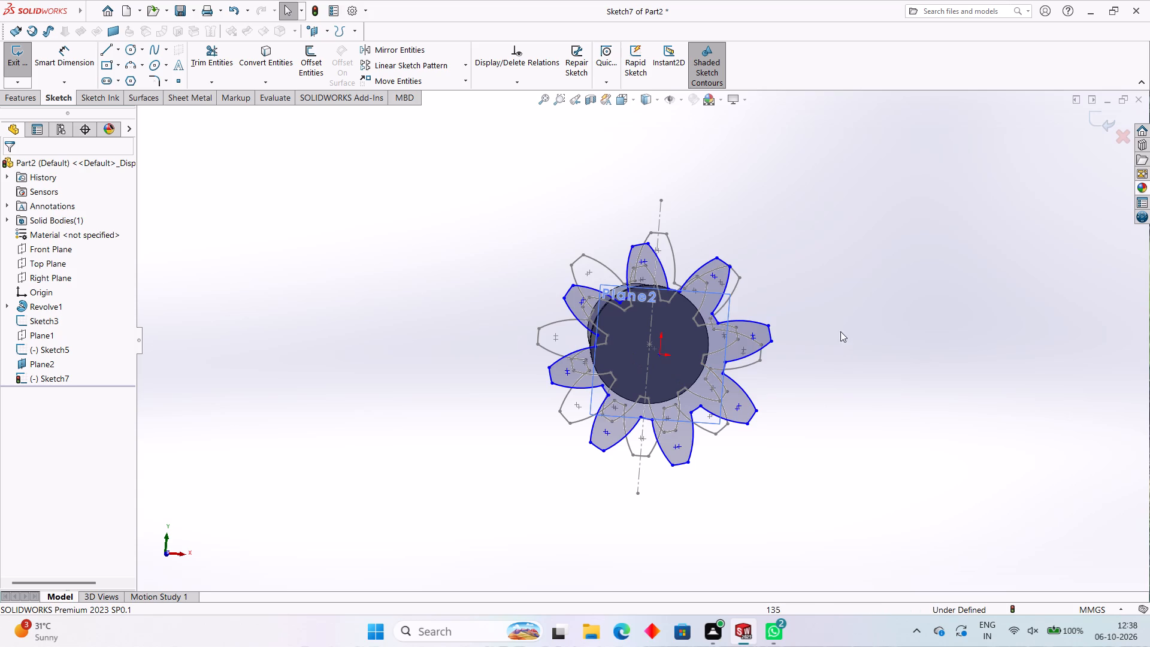
pyautogui.moveTo(838, 311); pyautogui.dragTo(799, 379, button='middle')
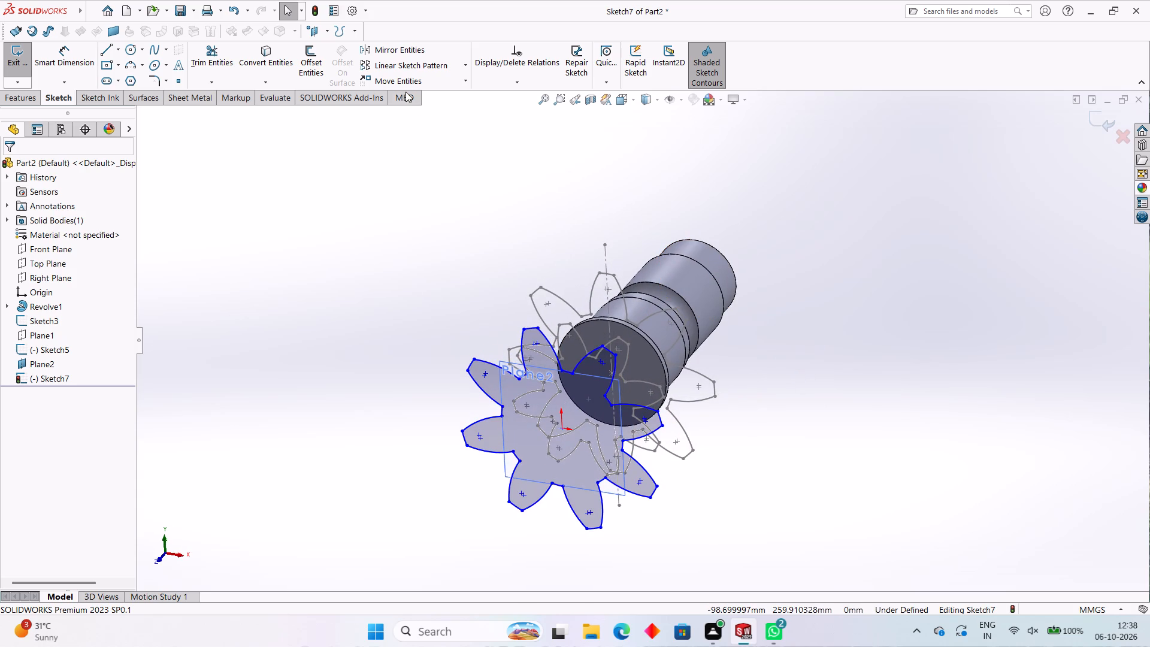
pyautogui.click(467, 78)
pyautogui.click(423, 128)
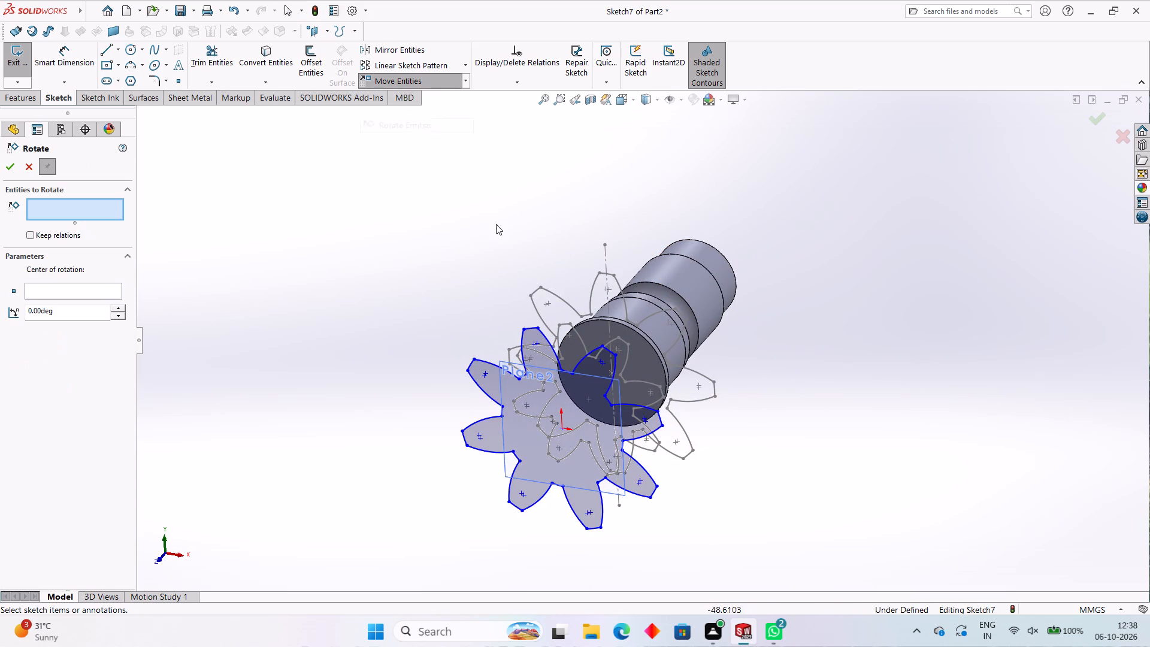
pyautogui.moveTo(374, 300); pyautogui.dragTo(694, 575)
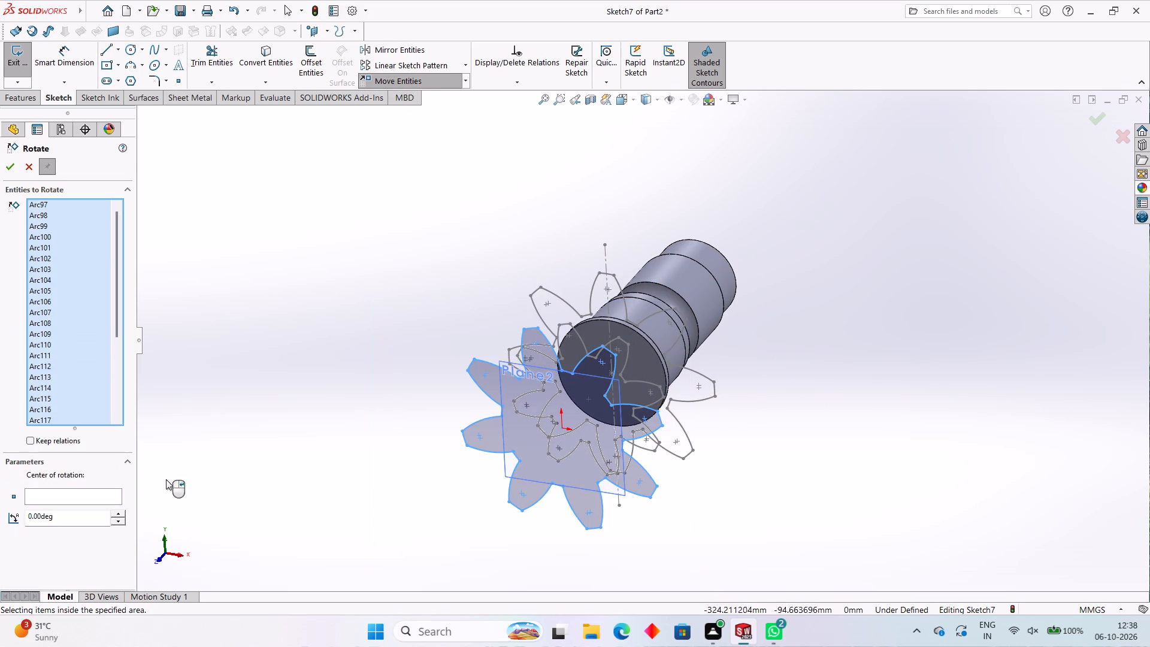
pyautogui.doubleClick(93, 523)
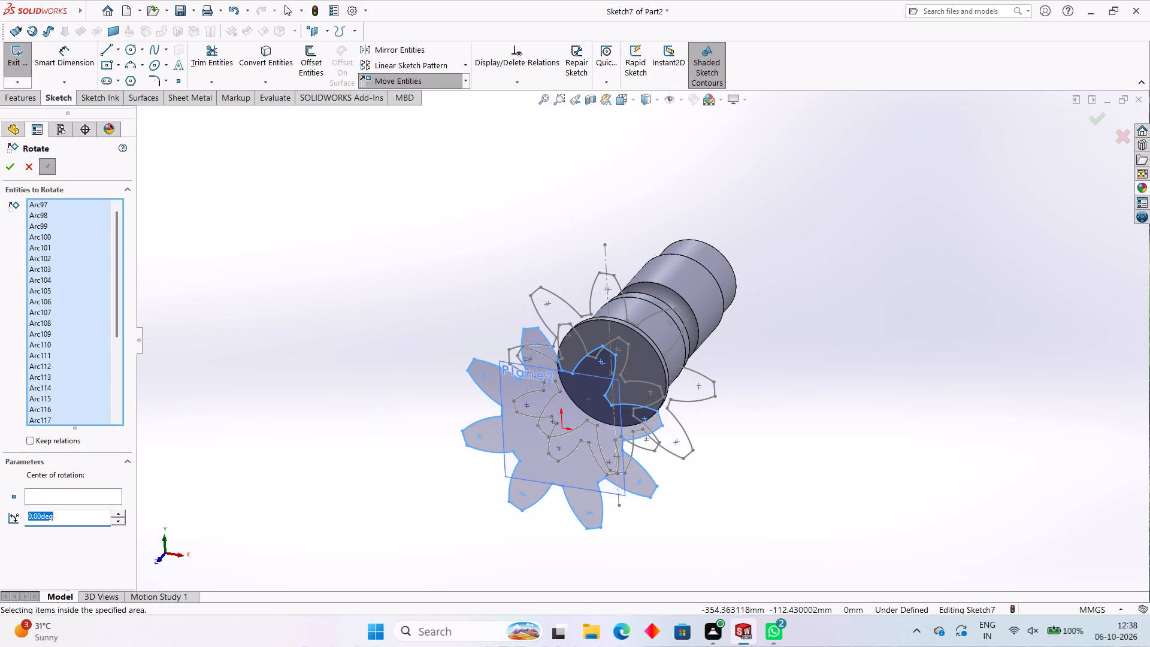
pyautogui.write('-30')
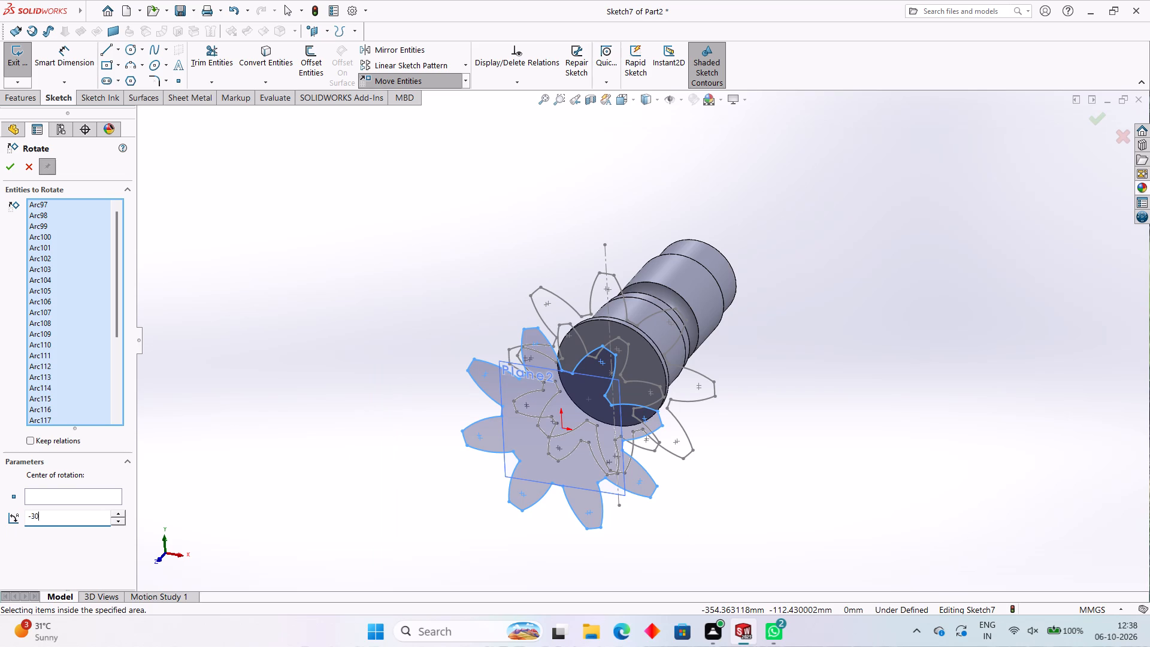
pyautogui.doubleClick(46, 492)
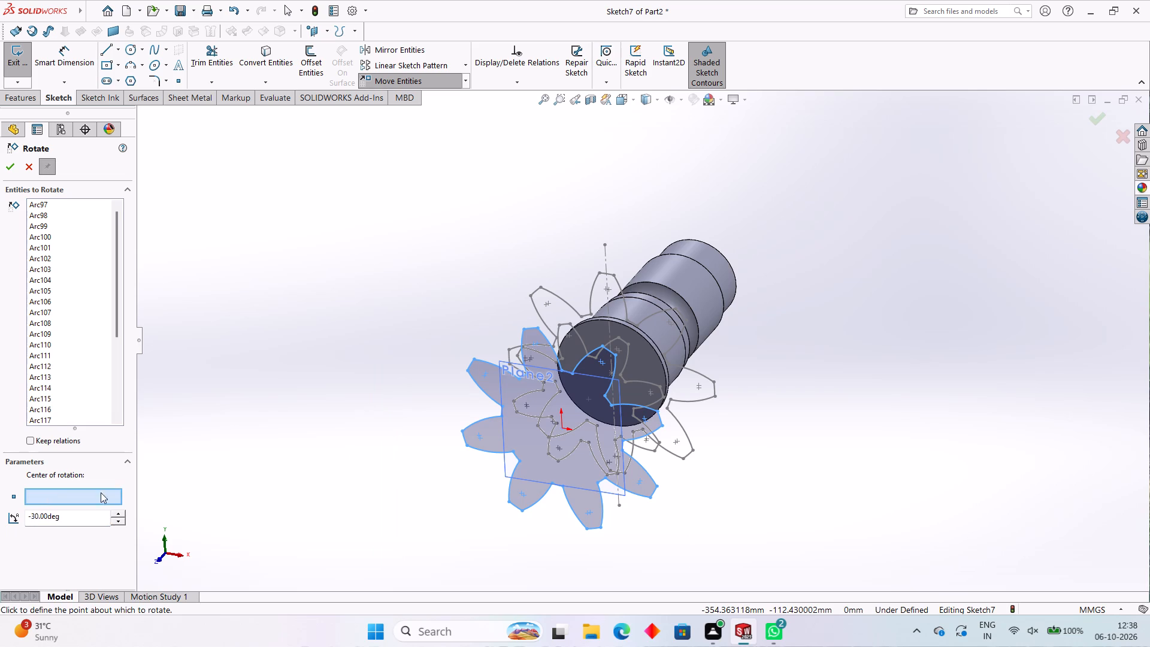
pyautogui.click(562, 430)
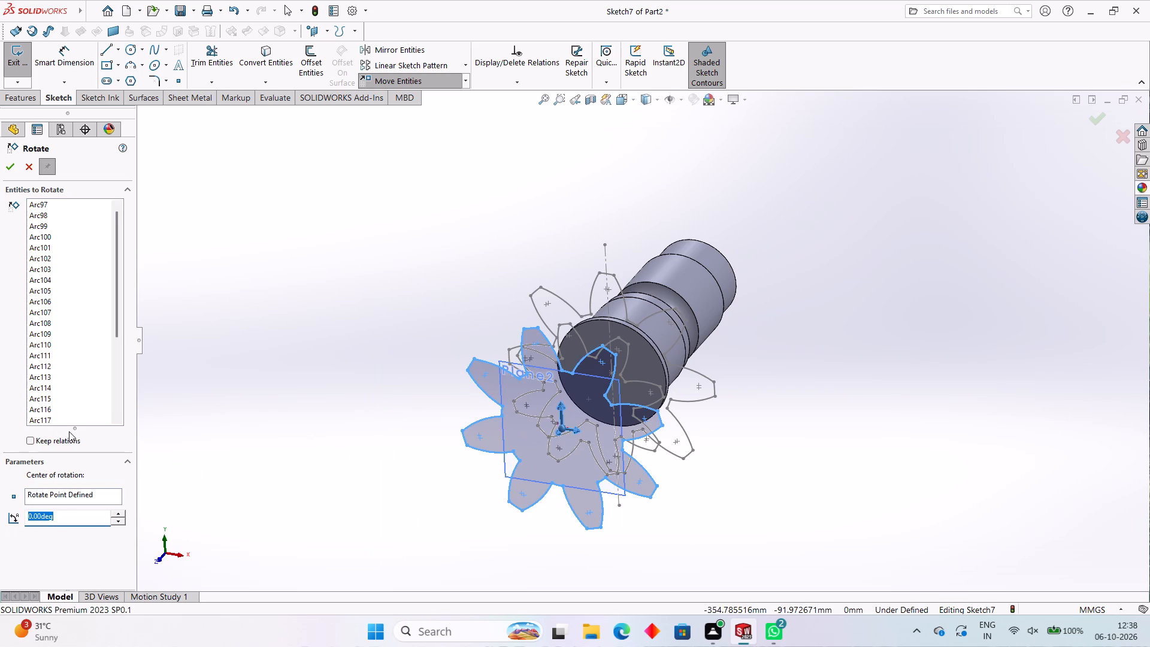
pyautogui.press('-')
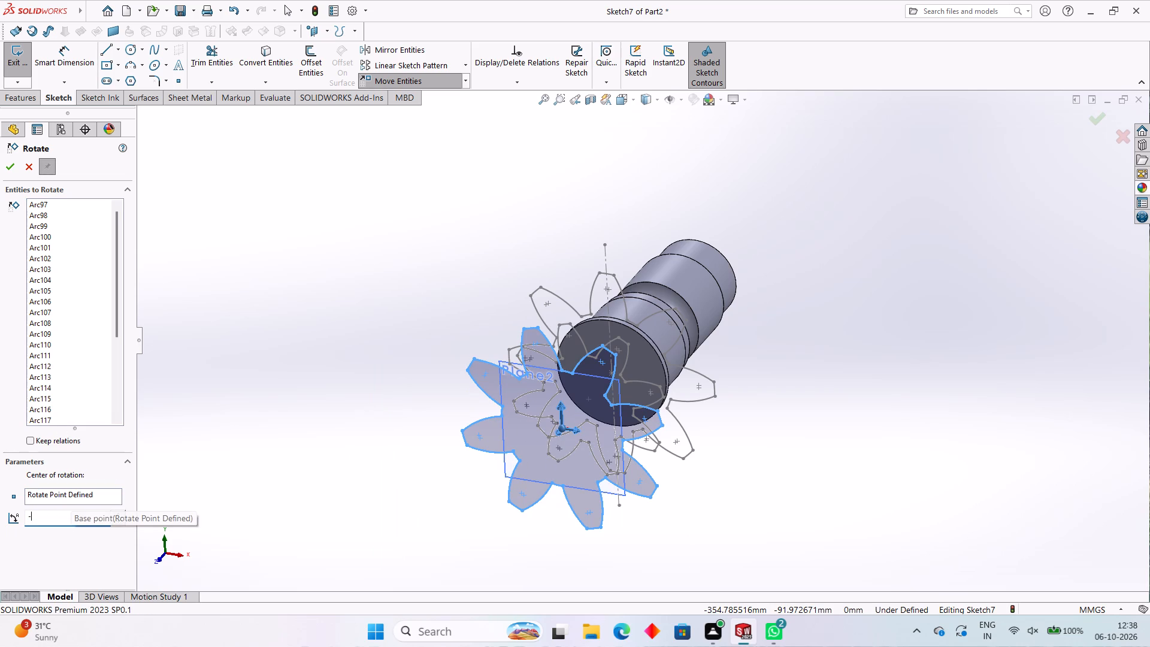
pyautogui.write('30')
pyautogui.press('Return')
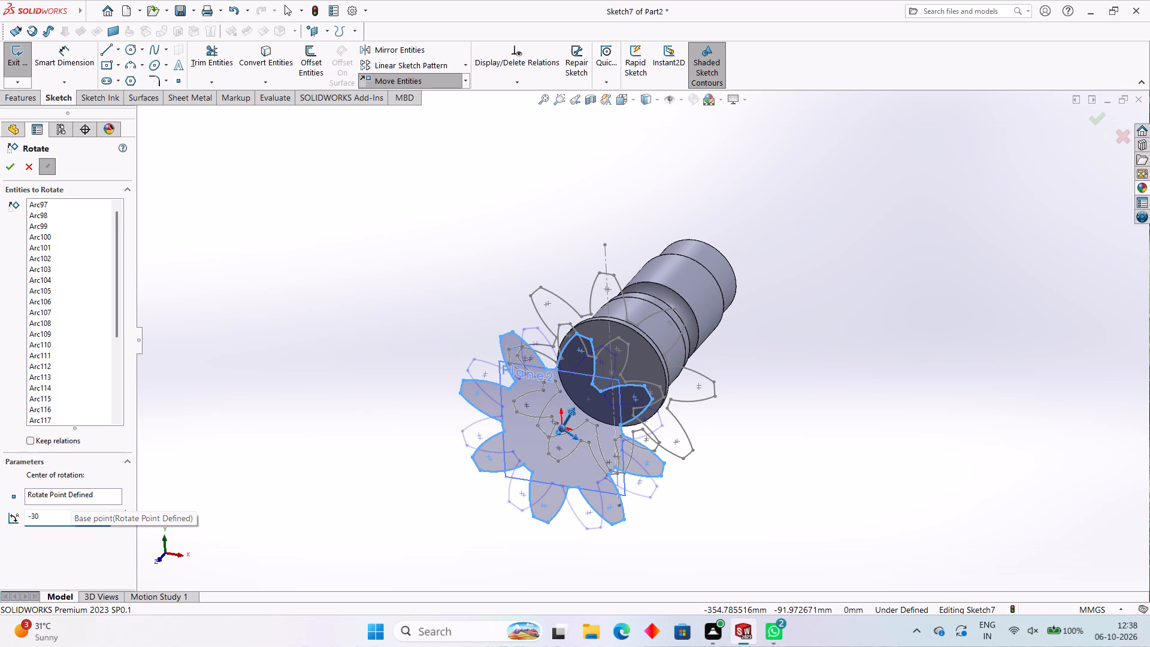
pyautogui.click(12, 167)
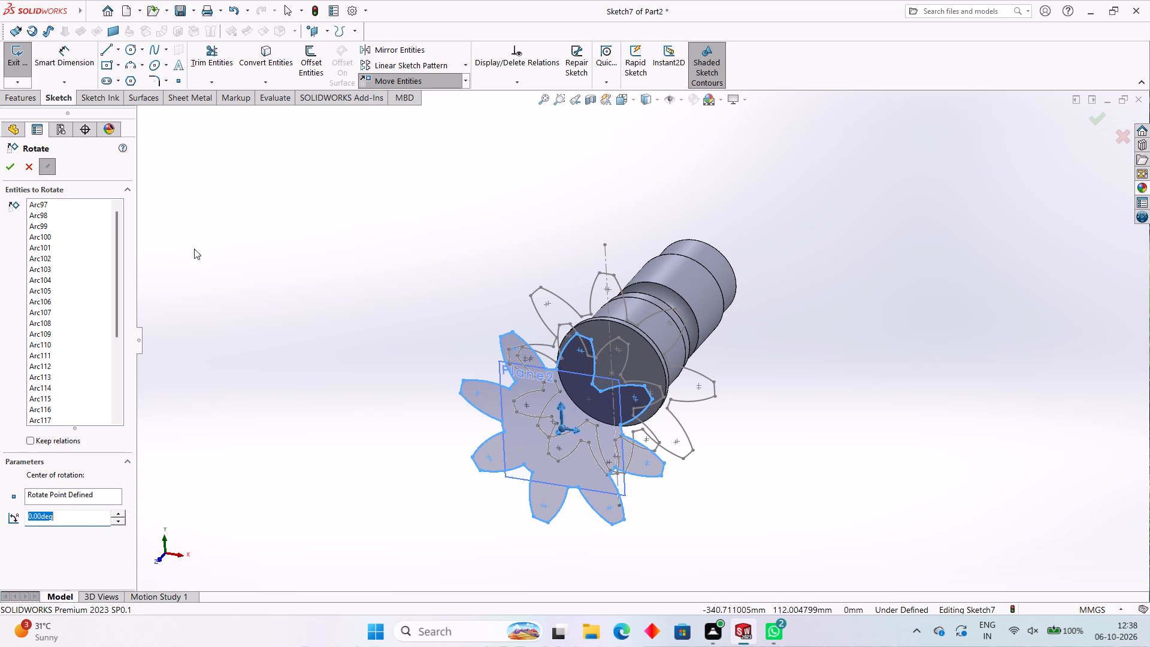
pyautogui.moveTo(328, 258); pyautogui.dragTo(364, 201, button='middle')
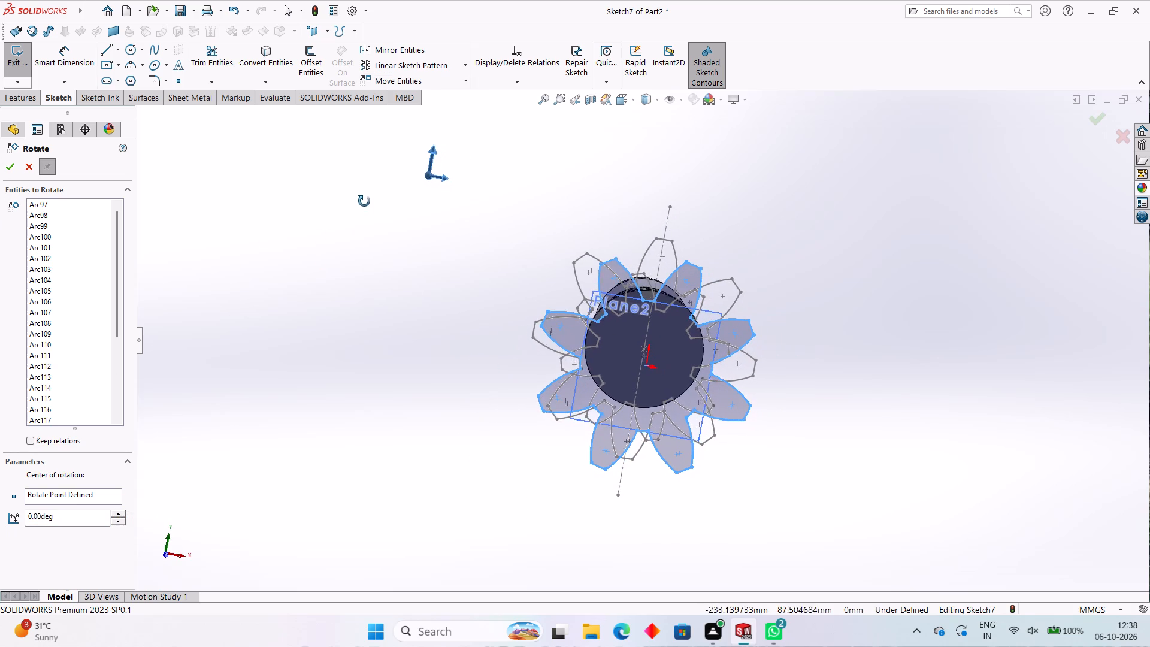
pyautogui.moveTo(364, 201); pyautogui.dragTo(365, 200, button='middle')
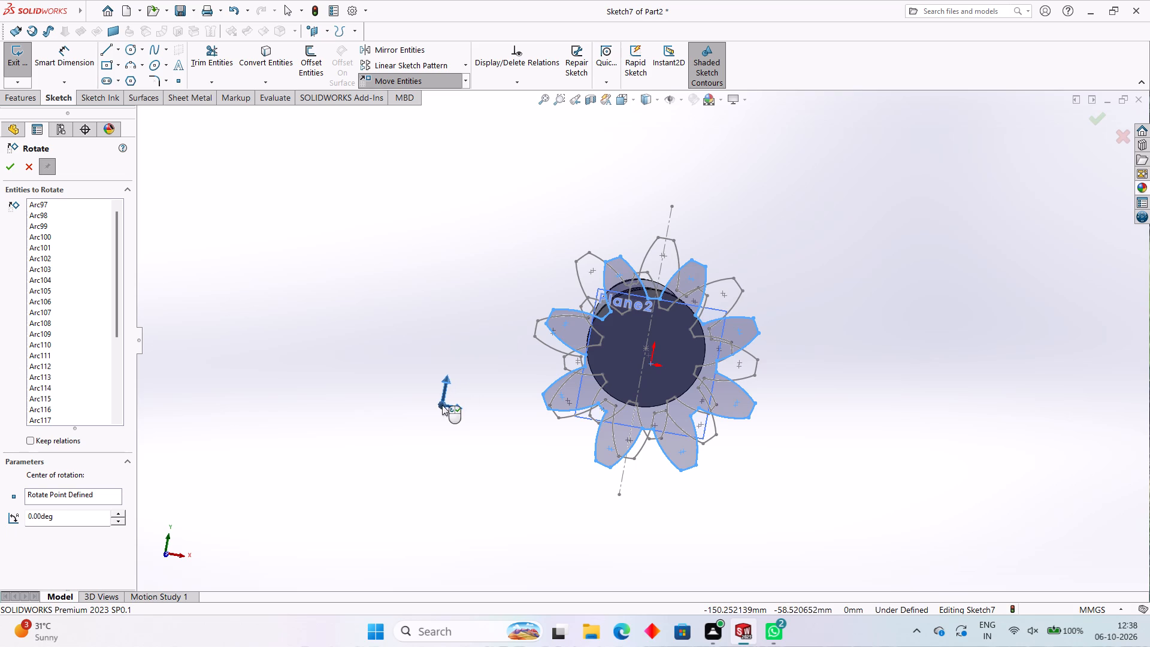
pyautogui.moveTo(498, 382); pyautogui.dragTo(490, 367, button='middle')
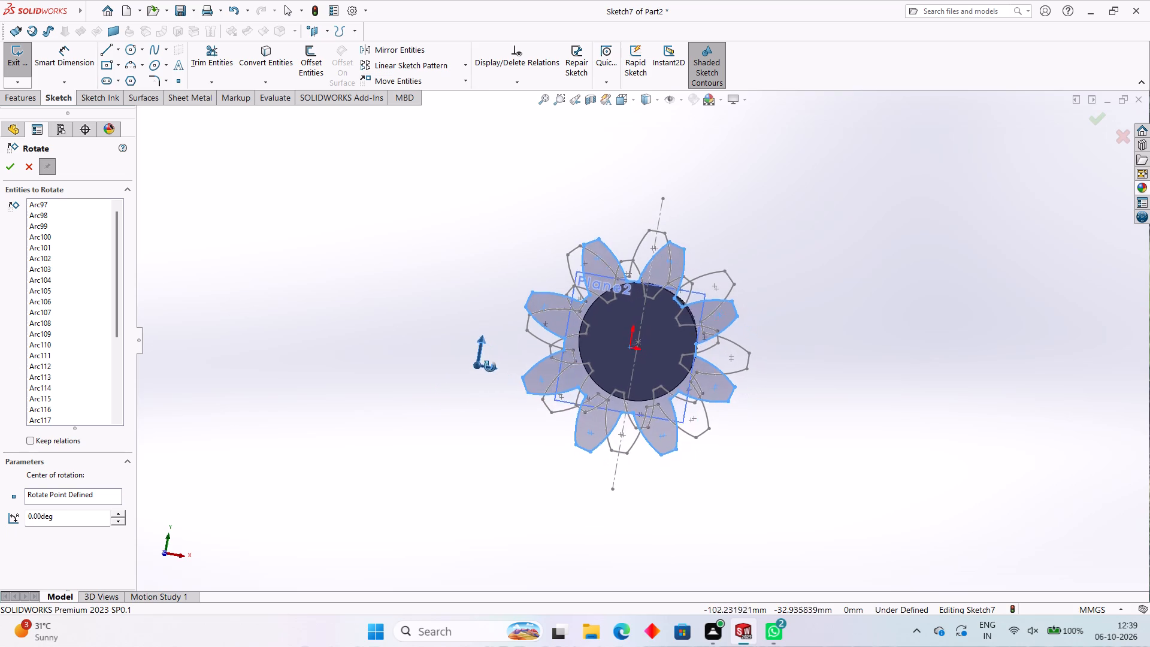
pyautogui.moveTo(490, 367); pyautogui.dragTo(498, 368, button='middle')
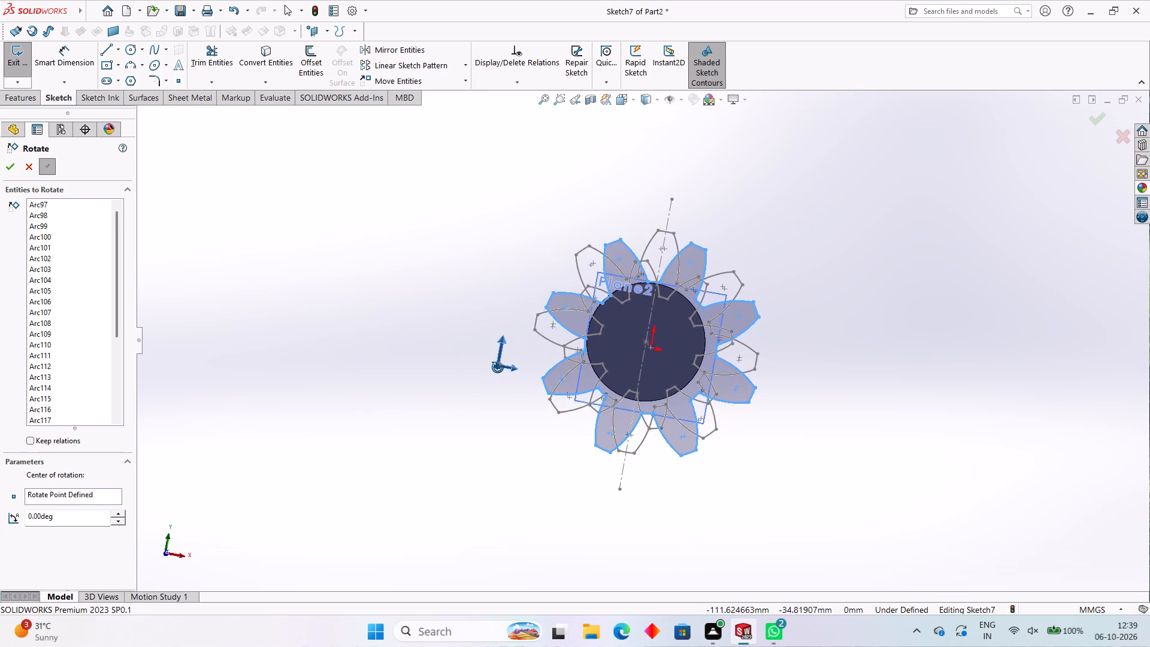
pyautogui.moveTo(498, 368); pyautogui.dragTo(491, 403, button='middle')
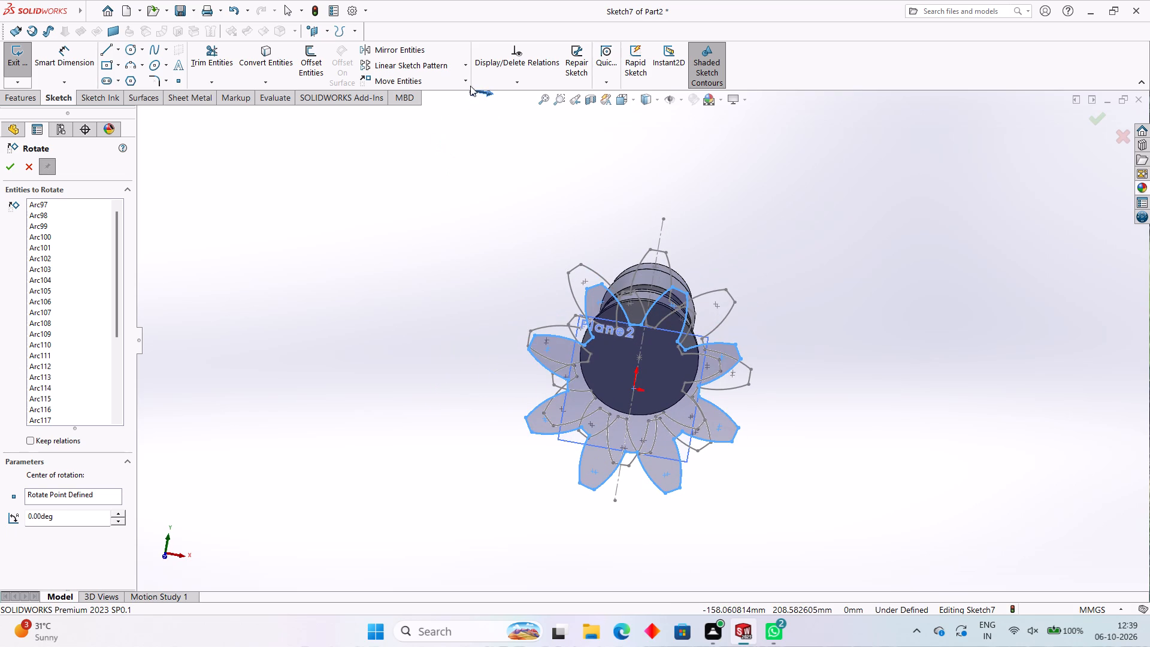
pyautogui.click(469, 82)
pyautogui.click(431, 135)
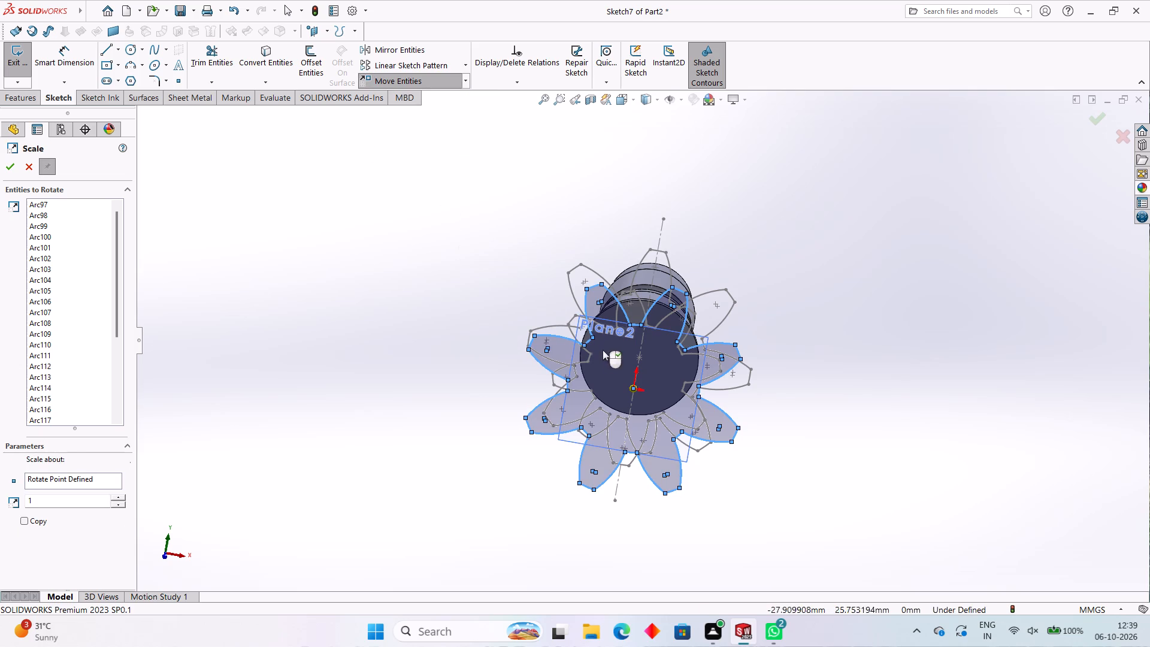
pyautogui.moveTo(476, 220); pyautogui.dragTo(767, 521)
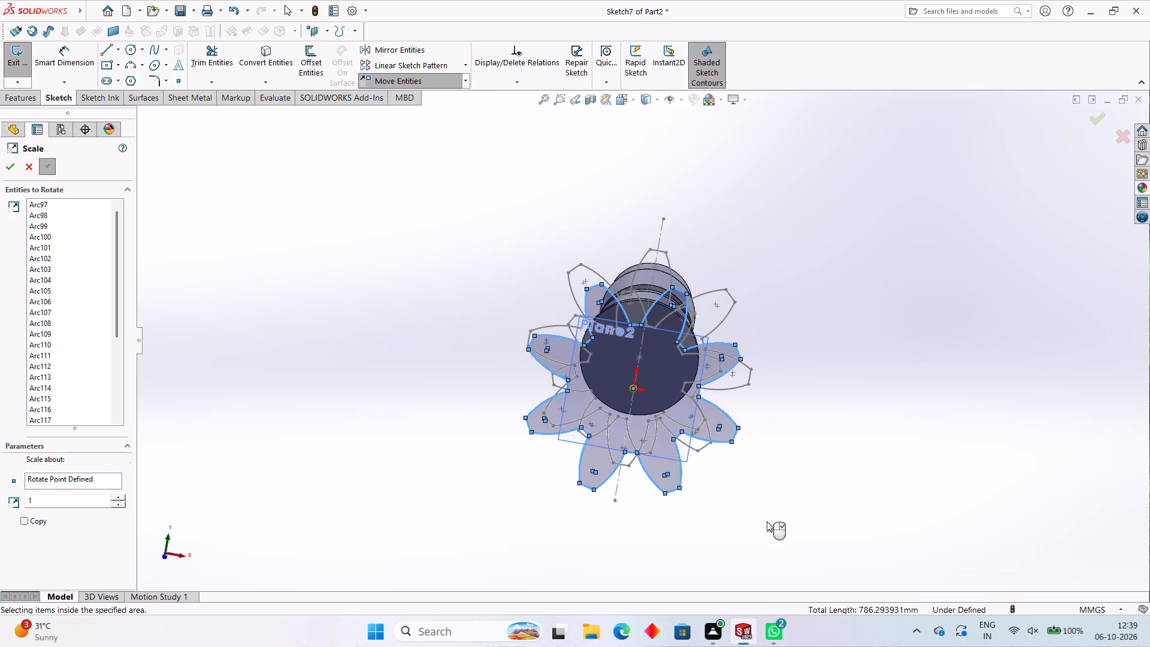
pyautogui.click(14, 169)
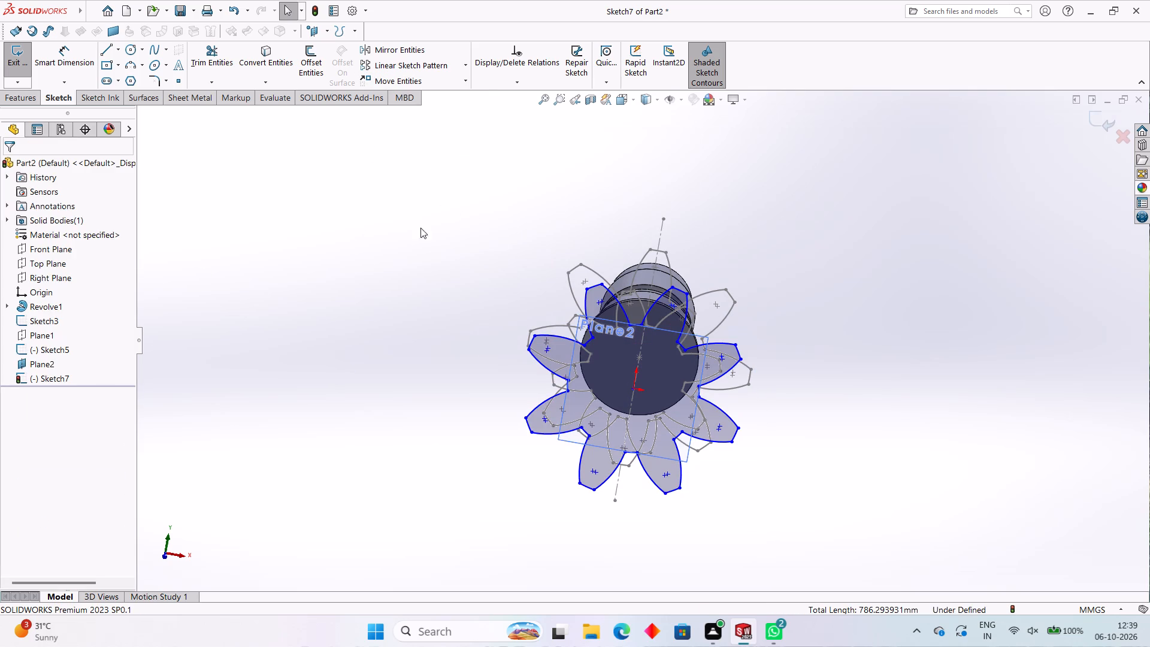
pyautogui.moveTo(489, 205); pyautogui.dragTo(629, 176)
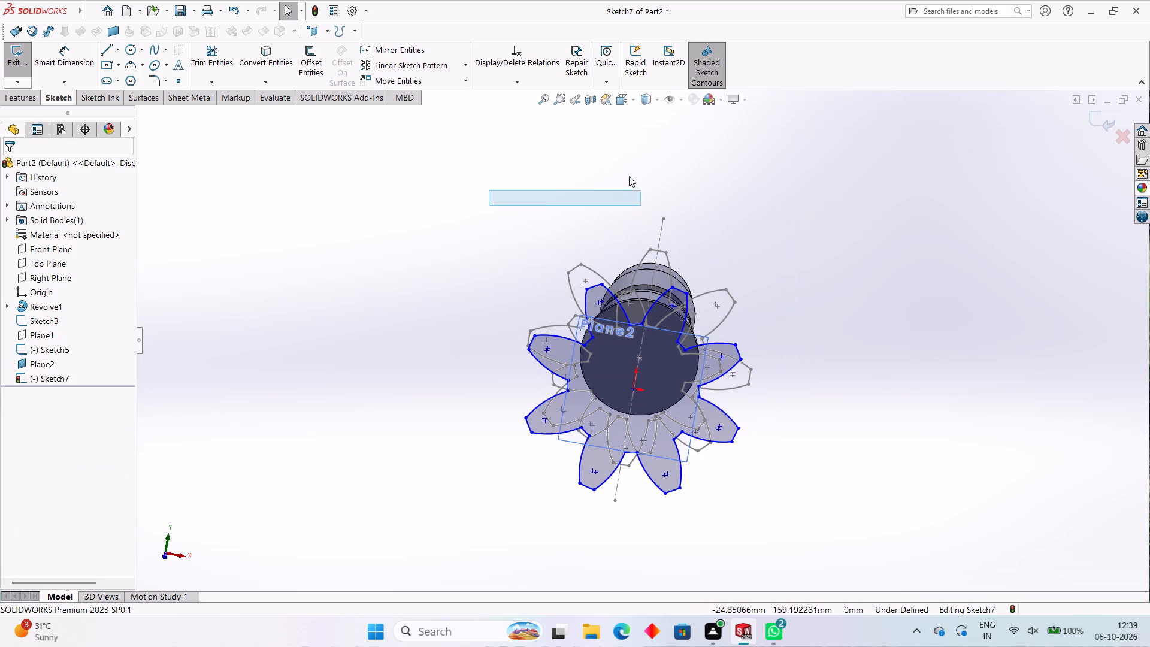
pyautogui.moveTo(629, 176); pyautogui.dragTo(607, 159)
# Scale all entities of the rotated gear profile by a factor of 0.5 about the origin, without making a copy.
pyautogui.click(467, 82)
pyautogui.click(433, 137)
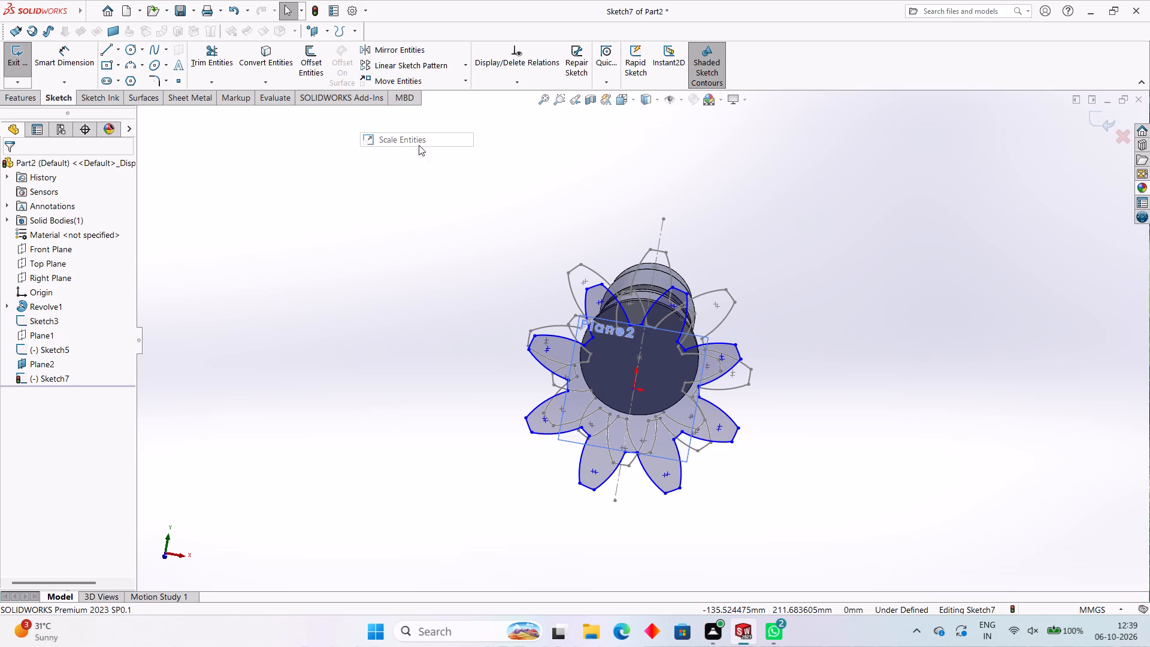
pyautogui.moveTo(459, 209); pyautogui.dragTo(782, 560)
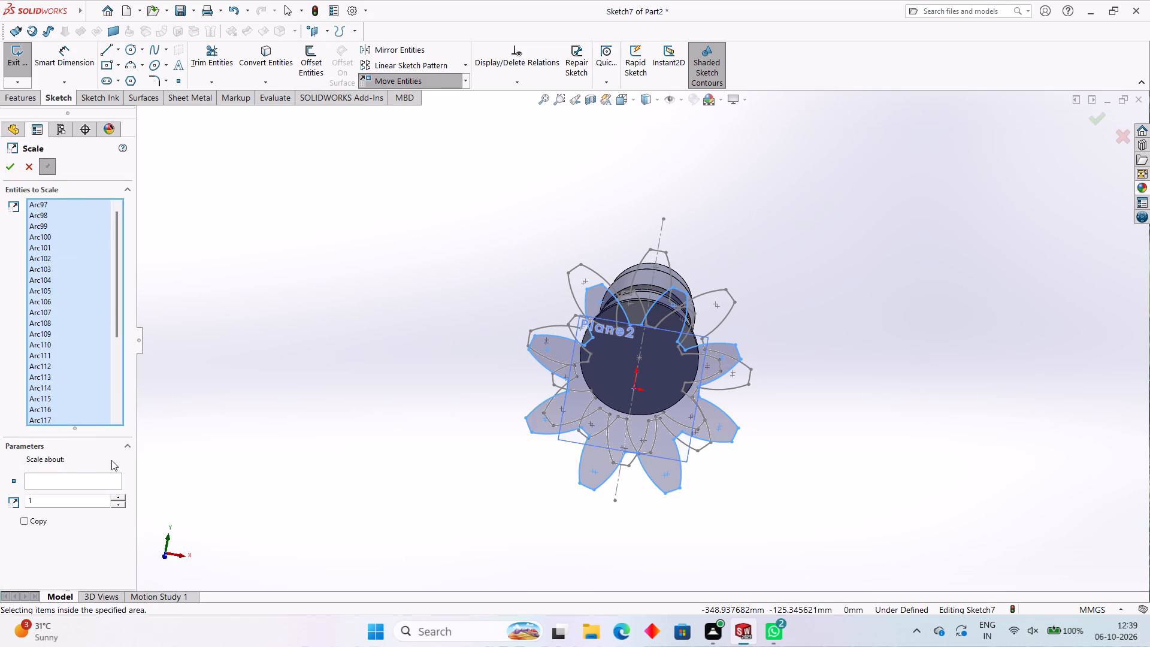
pyautogui.click(60, 506)
pyautogui.doubleClick(60, 506)
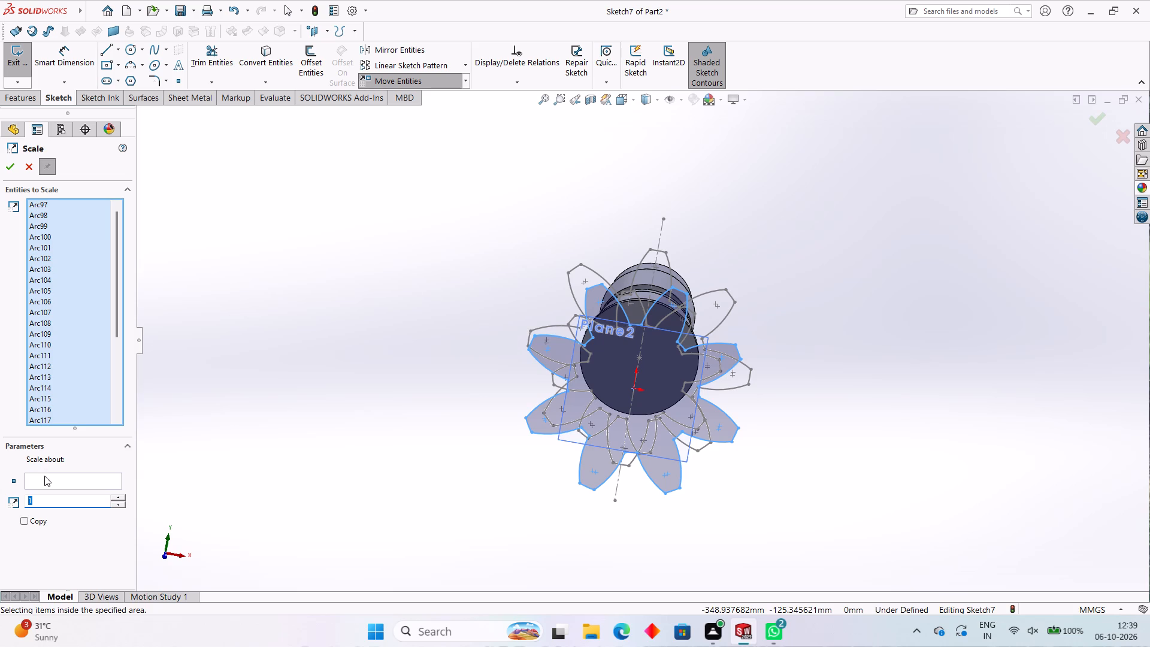
pyautogui.click(44, 476)
pyautogui.click(635, 388)
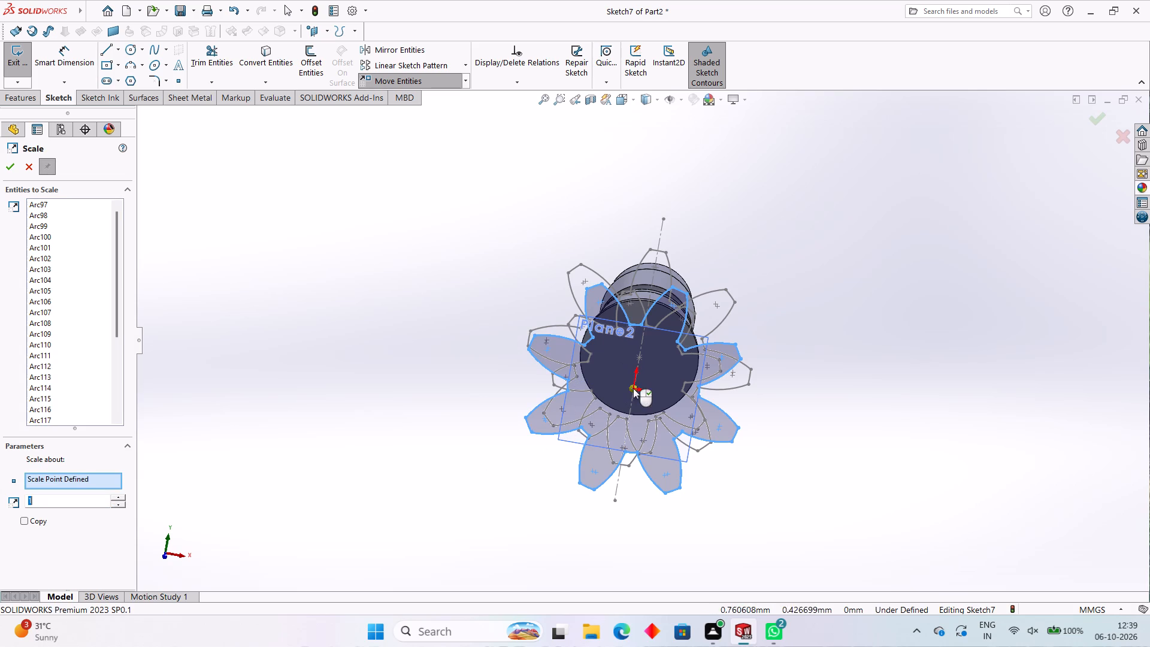
pyautogui.write('0.5')
pyautogui.press('Return')
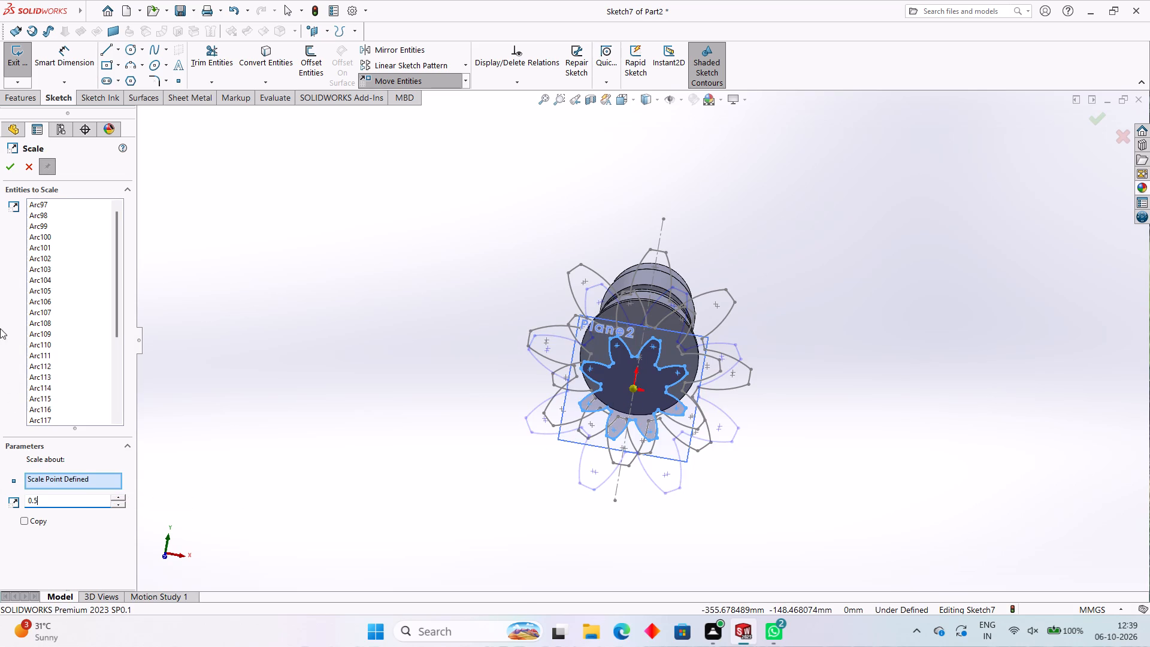
pyautogui.click(17, 165)
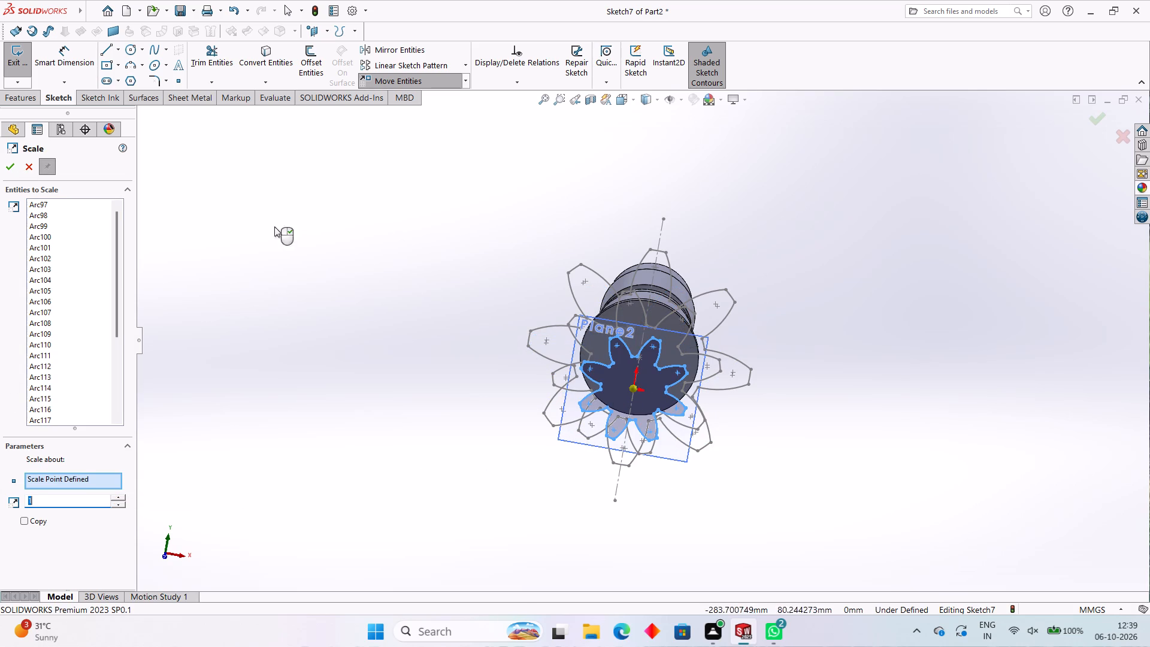
pyautogui.click(2, 165)
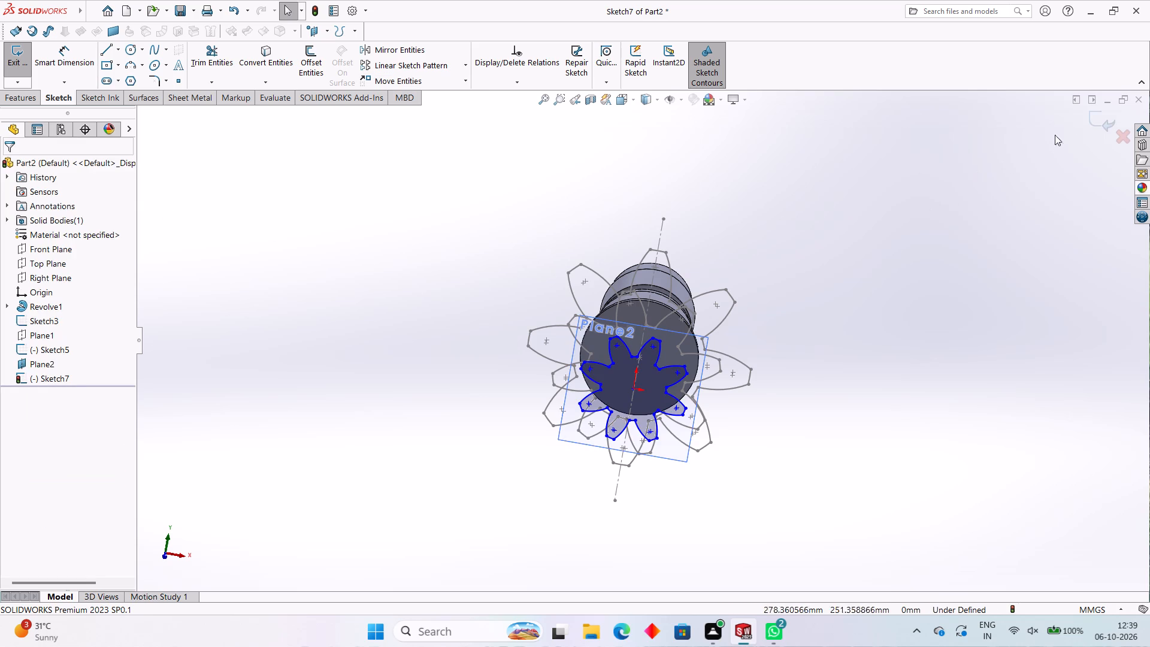
# Finish the half-scale gear profile sketch and hide Plane2, the 95 mm offset plane.
pyautogui.click(1093, 114)
pyautogui.moveTo(954, 205); pyautogui.dragTo(920, 232, button='middle')
pyautogui.scroll(-4, 401, 427)
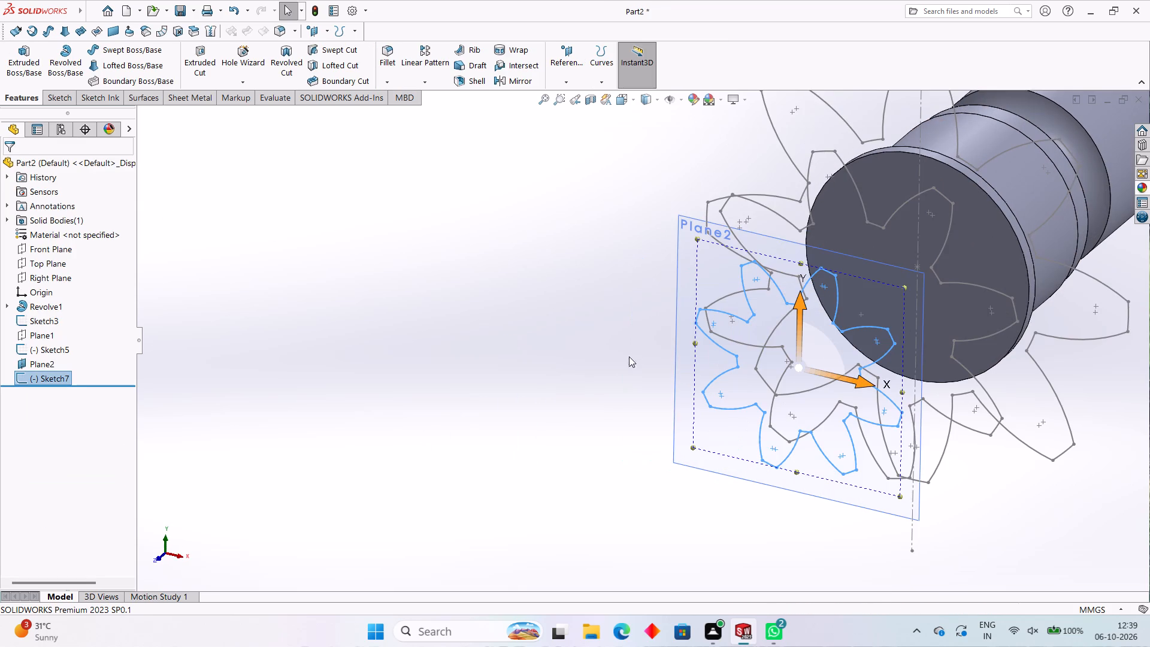
pyautogui.click(680, 332)
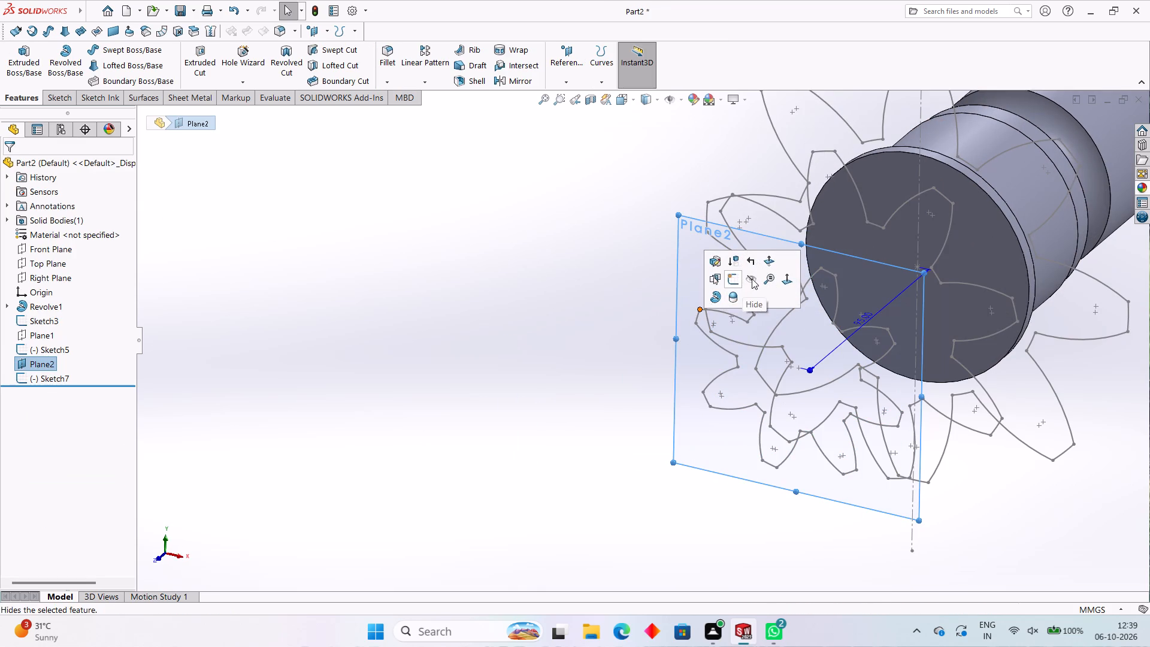
pyautogui.click(752, 279)
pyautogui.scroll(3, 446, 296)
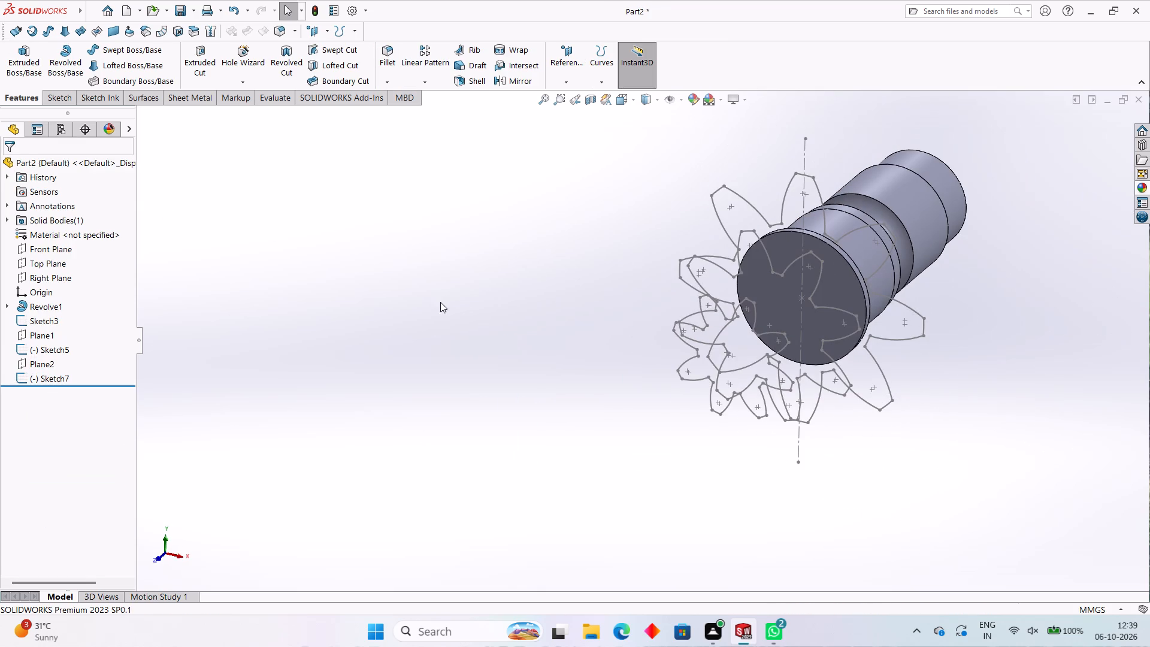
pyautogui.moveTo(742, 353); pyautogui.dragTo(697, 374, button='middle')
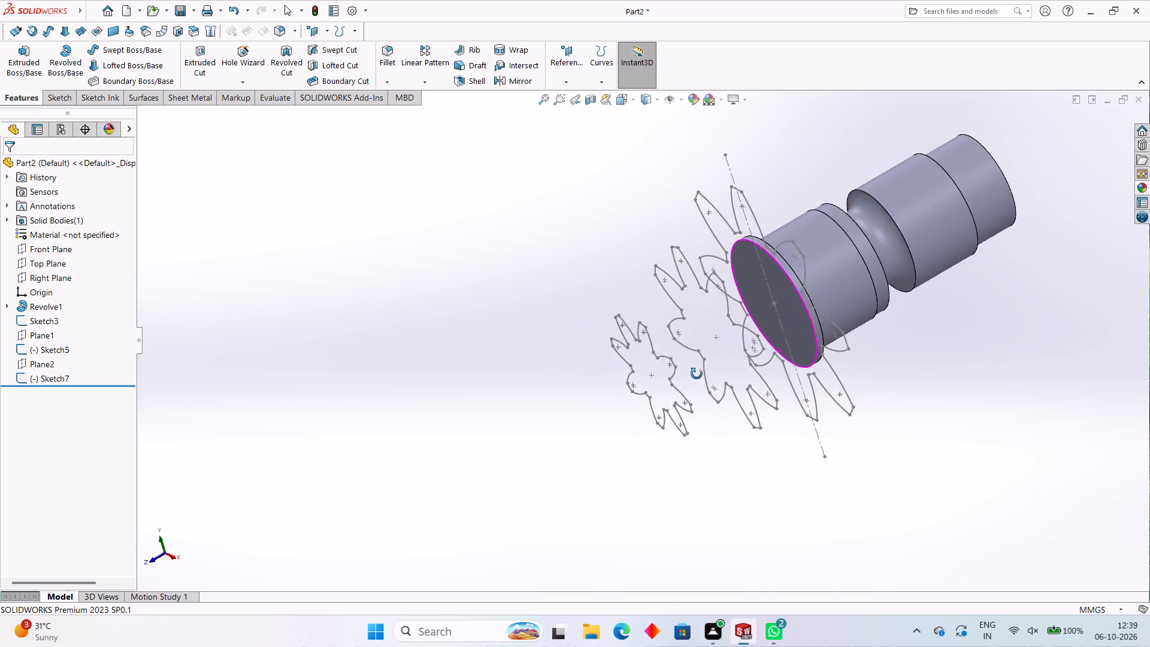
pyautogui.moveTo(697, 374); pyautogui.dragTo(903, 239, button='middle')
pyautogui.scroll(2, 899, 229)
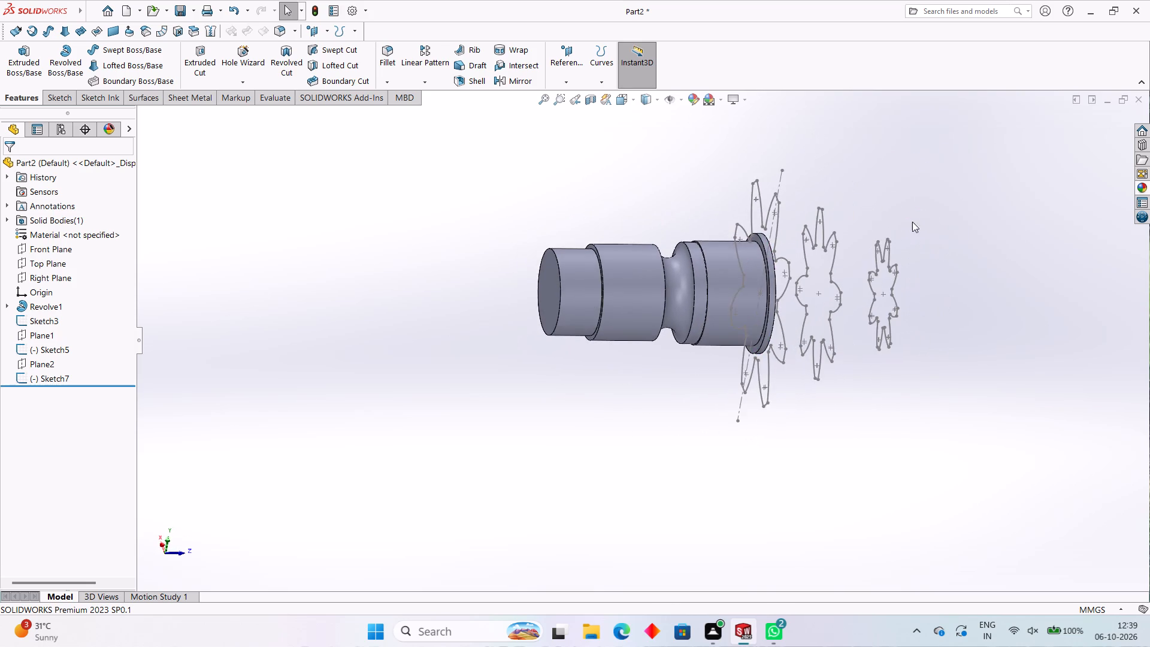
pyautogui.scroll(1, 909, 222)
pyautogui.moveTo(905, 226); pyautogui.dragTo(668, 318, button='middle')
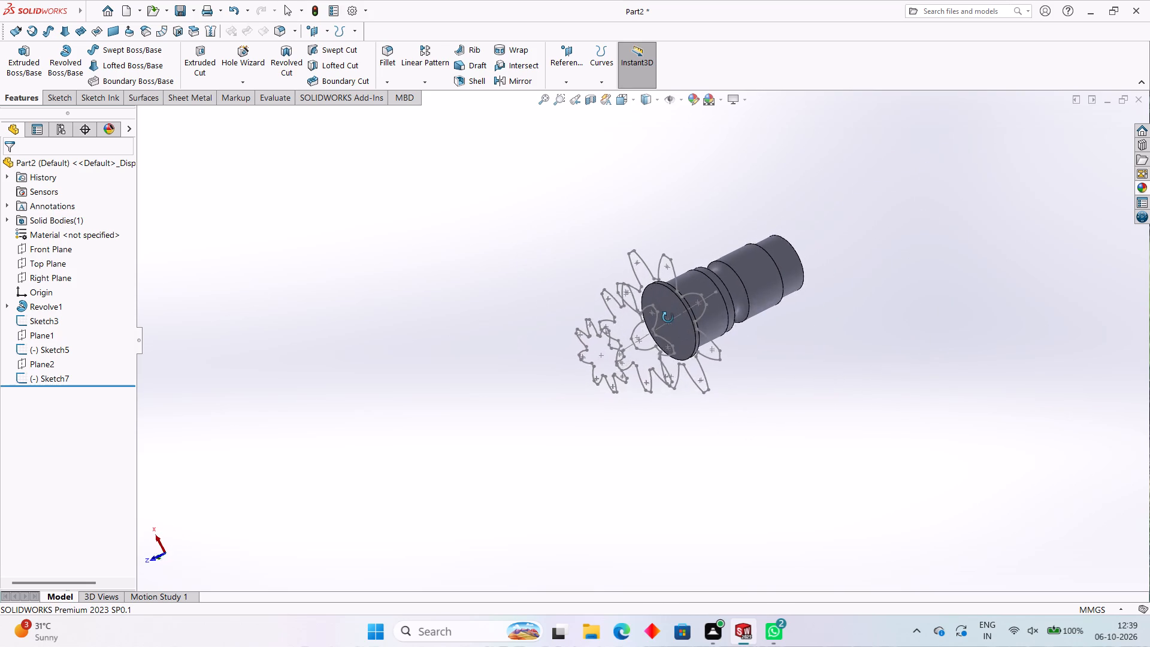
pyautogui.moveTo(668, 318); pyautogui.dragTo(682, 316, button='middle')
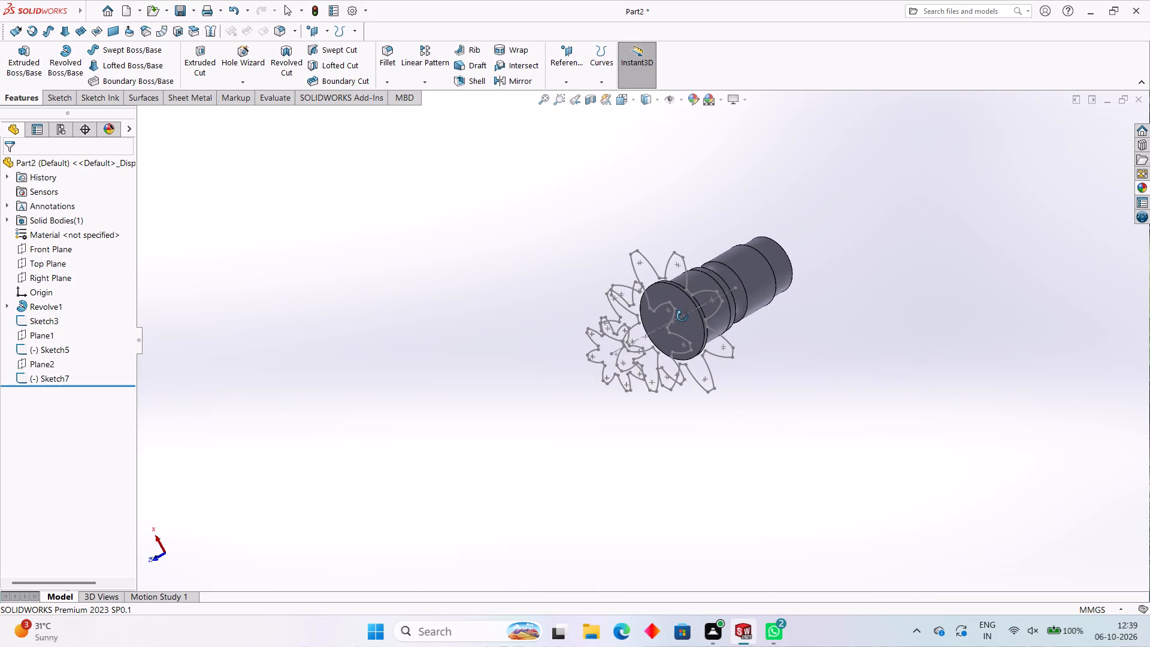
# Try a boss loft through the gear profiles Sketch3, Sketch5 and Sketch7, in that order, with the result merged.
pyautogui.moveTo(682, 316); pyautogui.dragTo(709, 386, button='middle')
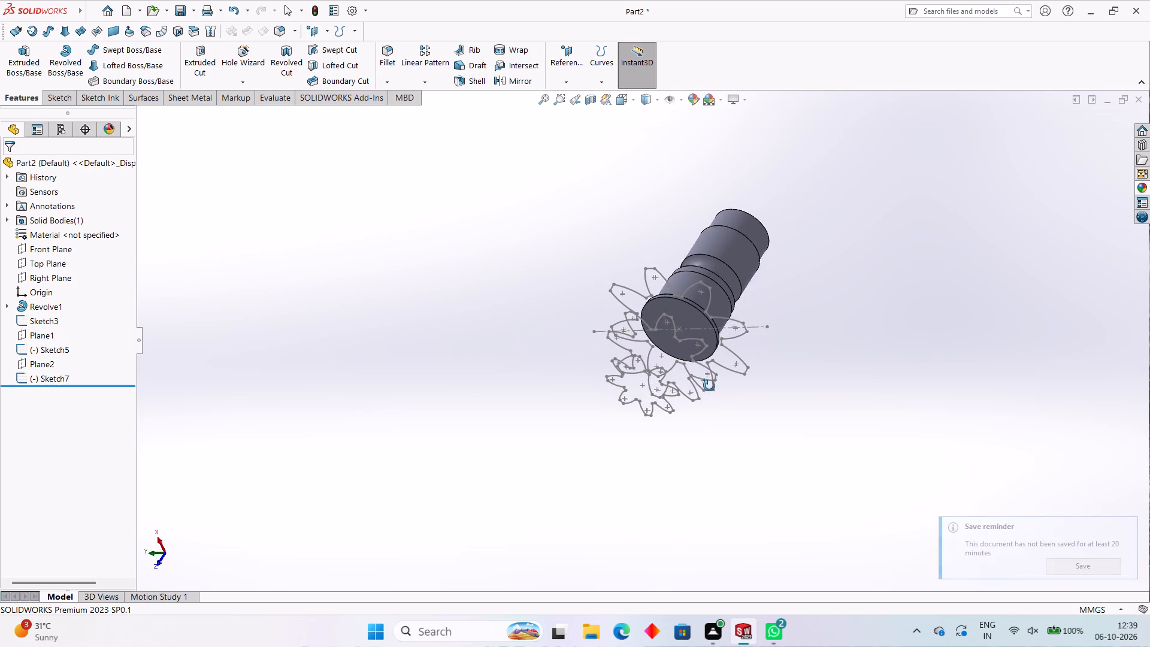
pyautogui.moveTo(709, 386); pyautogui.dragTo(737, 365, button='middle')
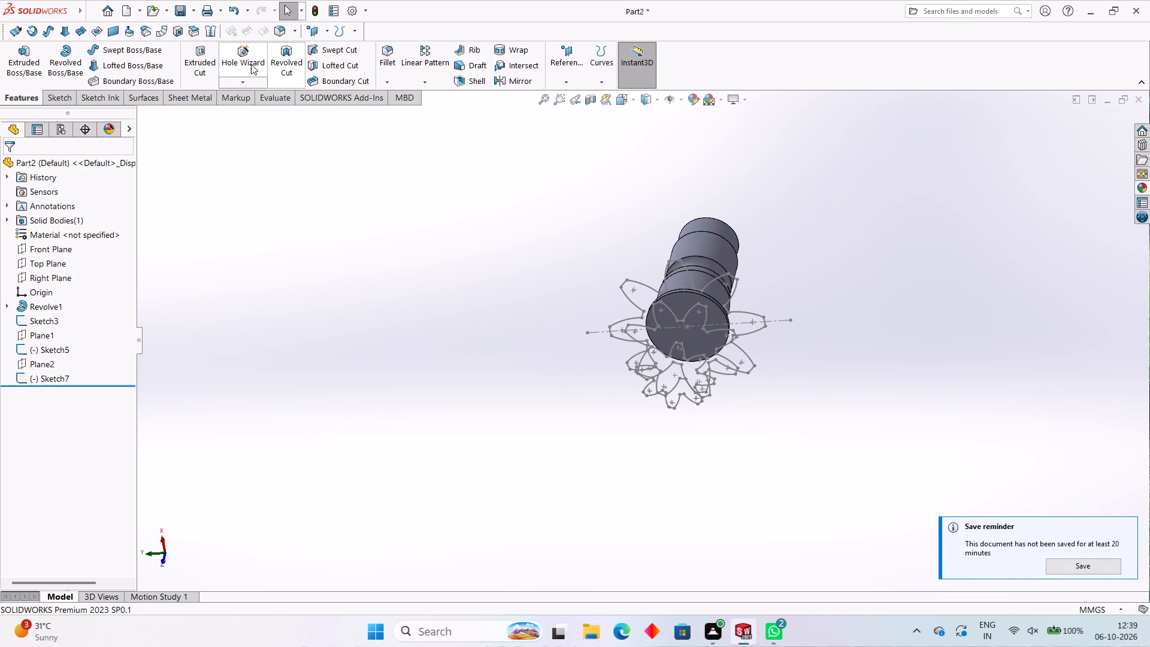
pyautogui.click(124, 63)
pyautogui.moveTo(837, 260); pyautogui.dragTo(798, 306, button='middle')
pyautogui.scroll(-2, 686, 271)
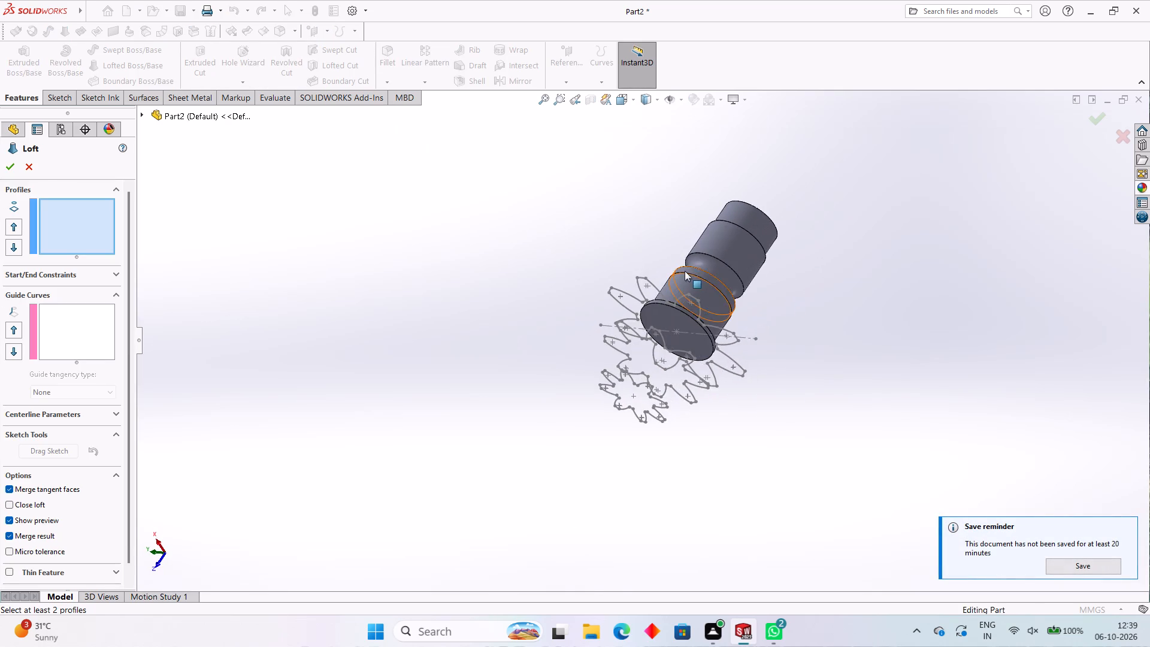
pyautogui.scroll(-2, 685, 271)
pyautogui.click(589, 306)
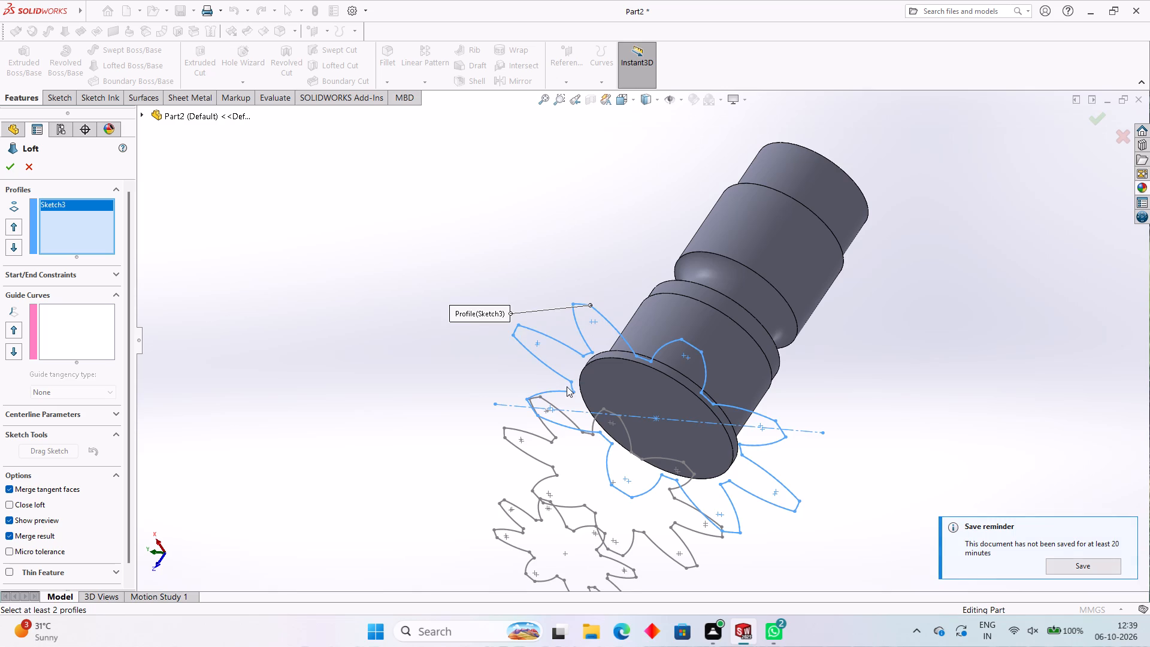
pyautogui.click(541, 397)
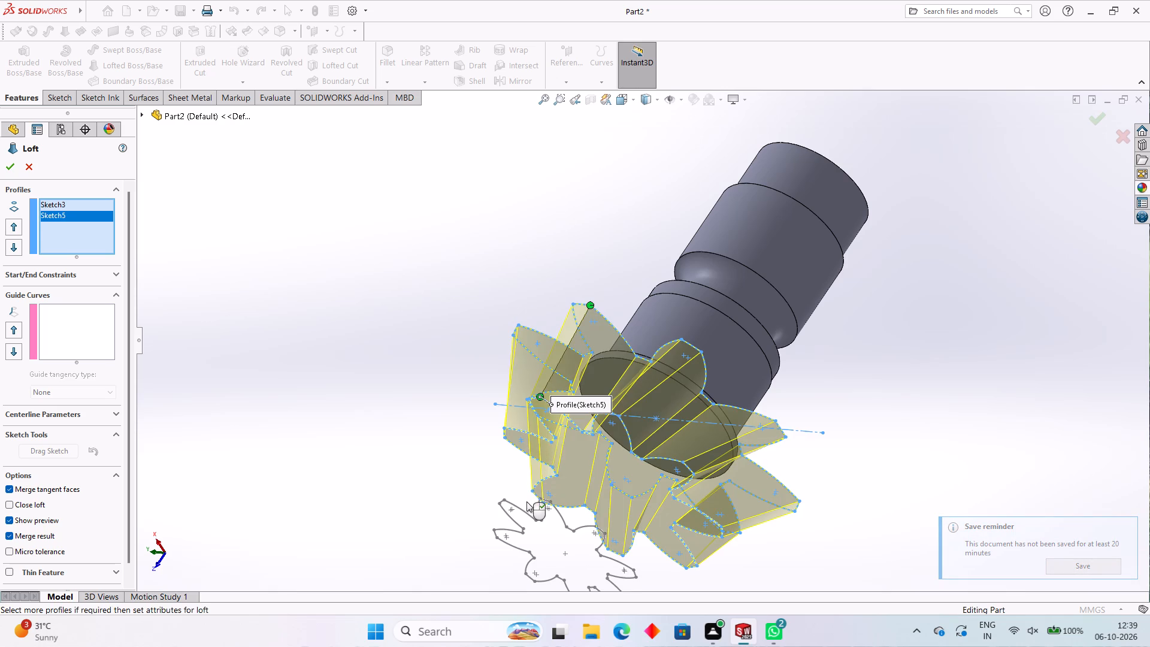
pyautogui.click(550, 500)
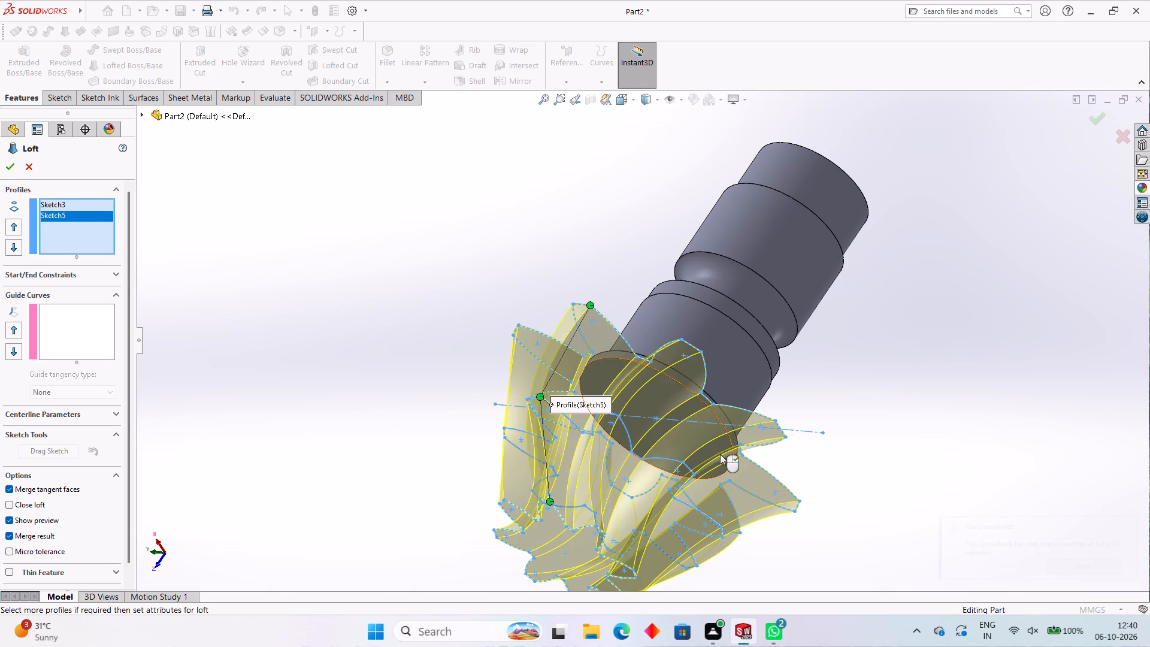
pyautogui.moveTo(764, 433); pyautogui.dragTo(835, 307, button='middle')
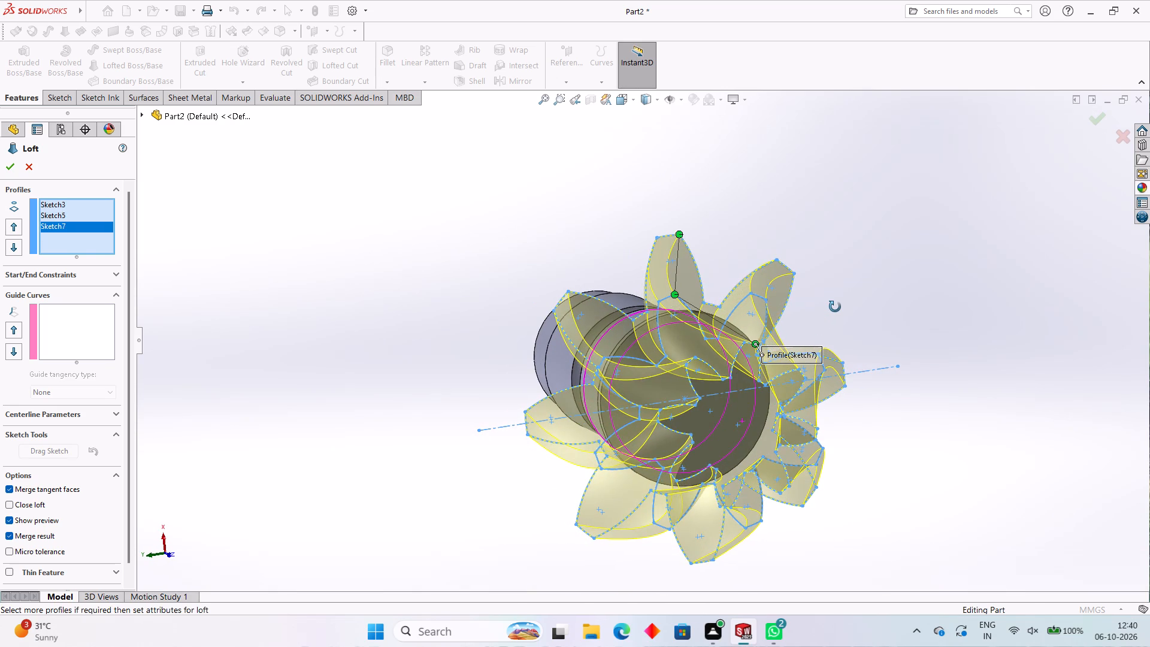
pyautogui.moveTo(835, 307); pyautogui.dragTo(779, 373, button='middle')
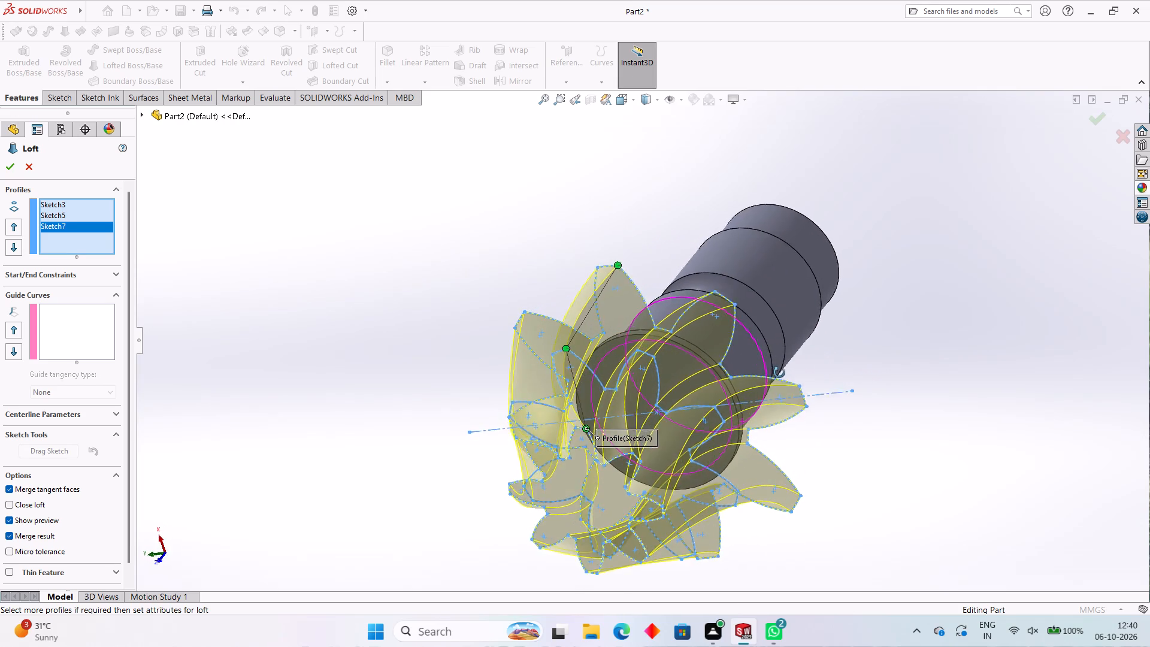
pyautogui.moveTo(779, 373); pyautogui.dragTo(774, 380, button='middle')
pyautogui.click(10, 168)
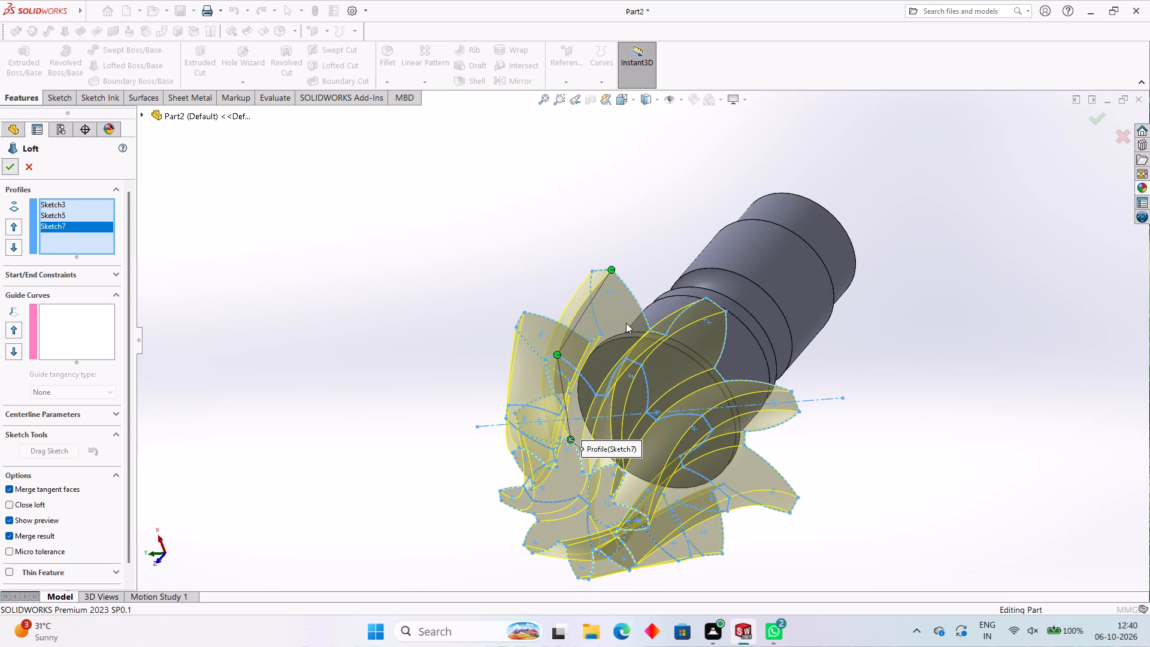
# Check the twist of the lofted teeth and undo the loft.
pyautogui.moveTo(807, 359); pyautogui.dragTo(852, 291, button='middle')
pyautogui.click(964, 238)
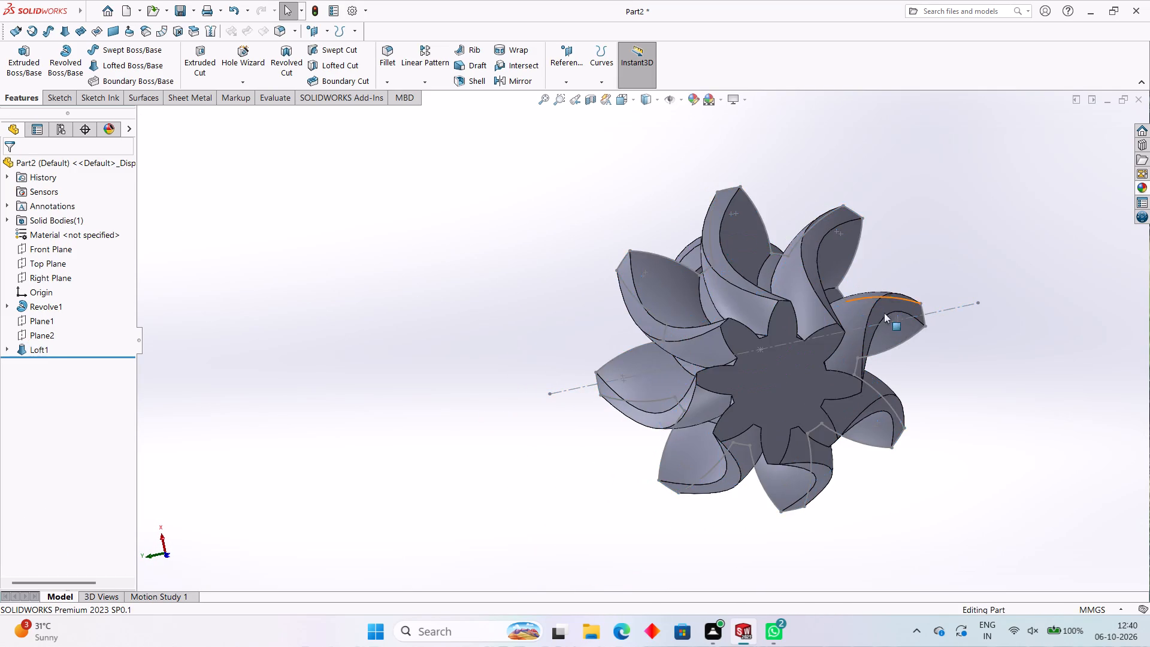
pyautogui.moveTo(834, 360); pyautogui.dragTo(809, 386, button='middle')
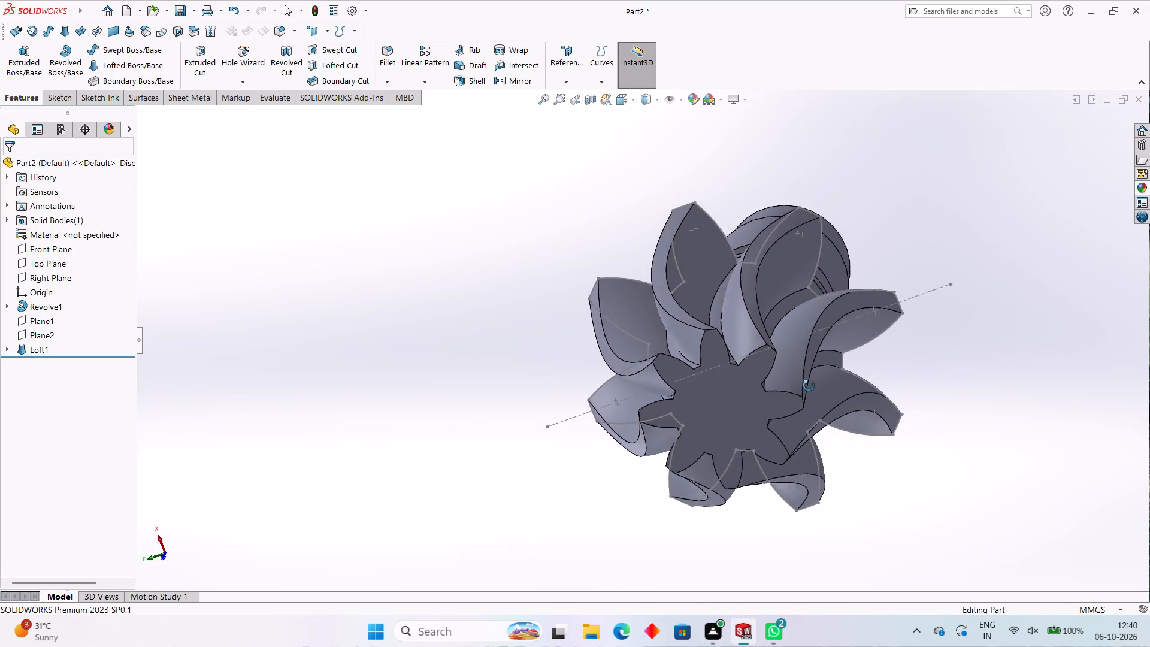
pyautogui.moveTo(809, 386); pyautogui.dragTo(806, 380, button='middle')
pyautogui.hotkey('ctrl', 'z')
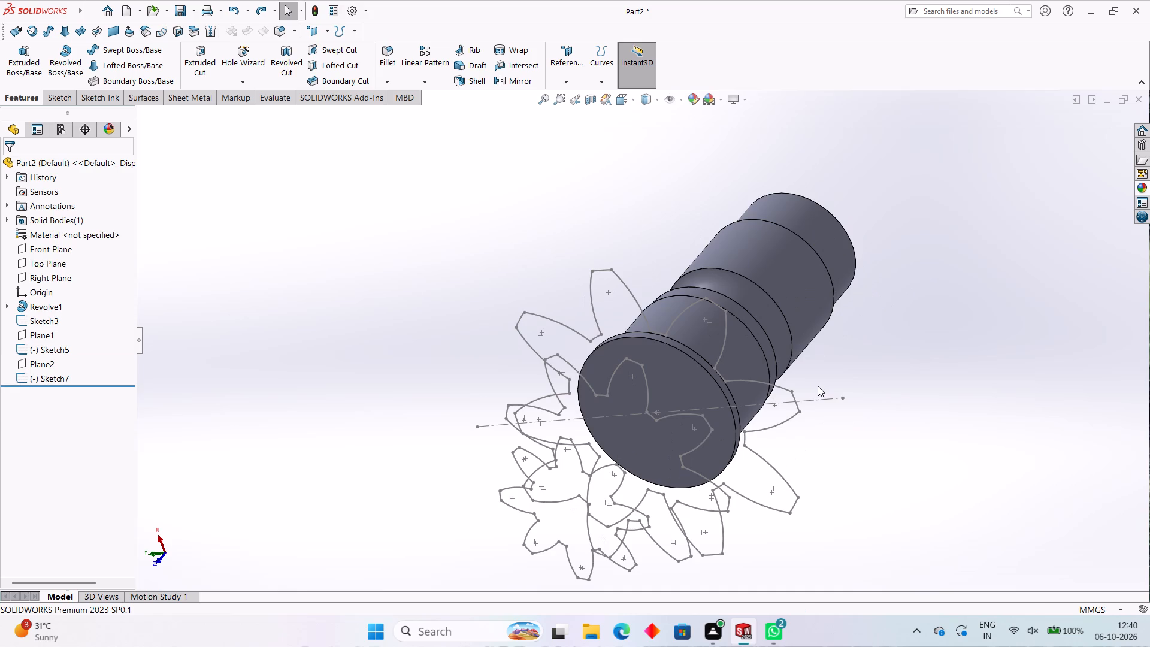
# Loft a boss through Sketch3, Sketch5 and Sketch7, picking each profile at the matching tip corner of the same tooth.
pyautogui.moveTo(854, 368); pyautogui.dragTo(847, 358, button='middle')
pyautogui.click(156, 63)
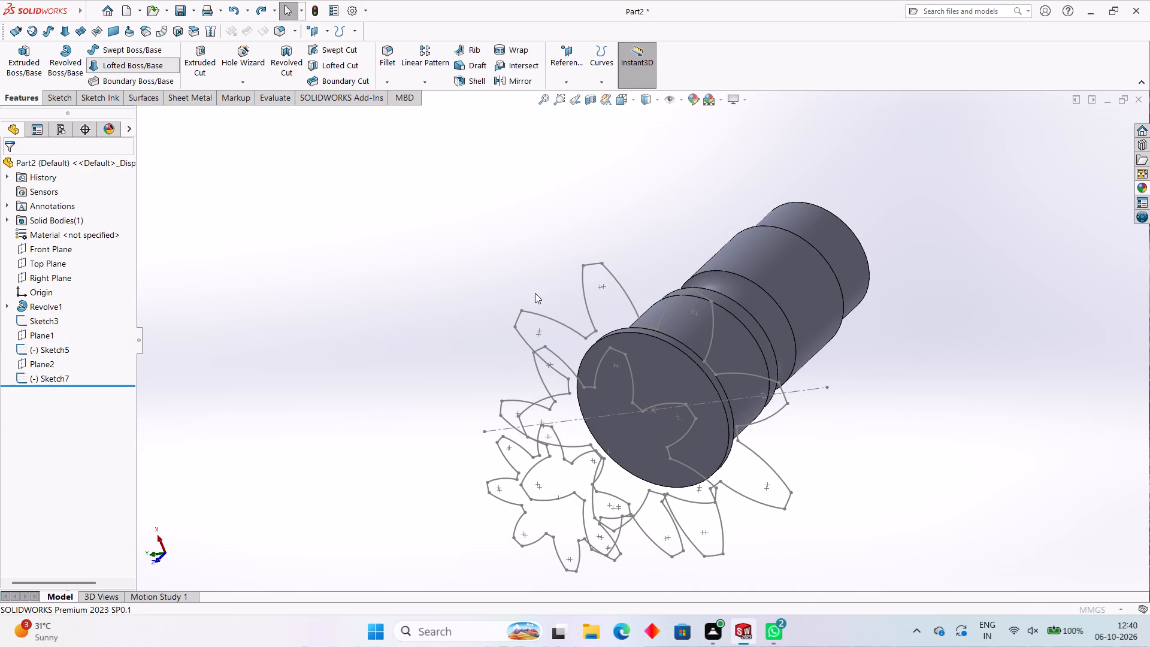
pyautogui.click(582, 265)
pyautogui.click(534, 353)
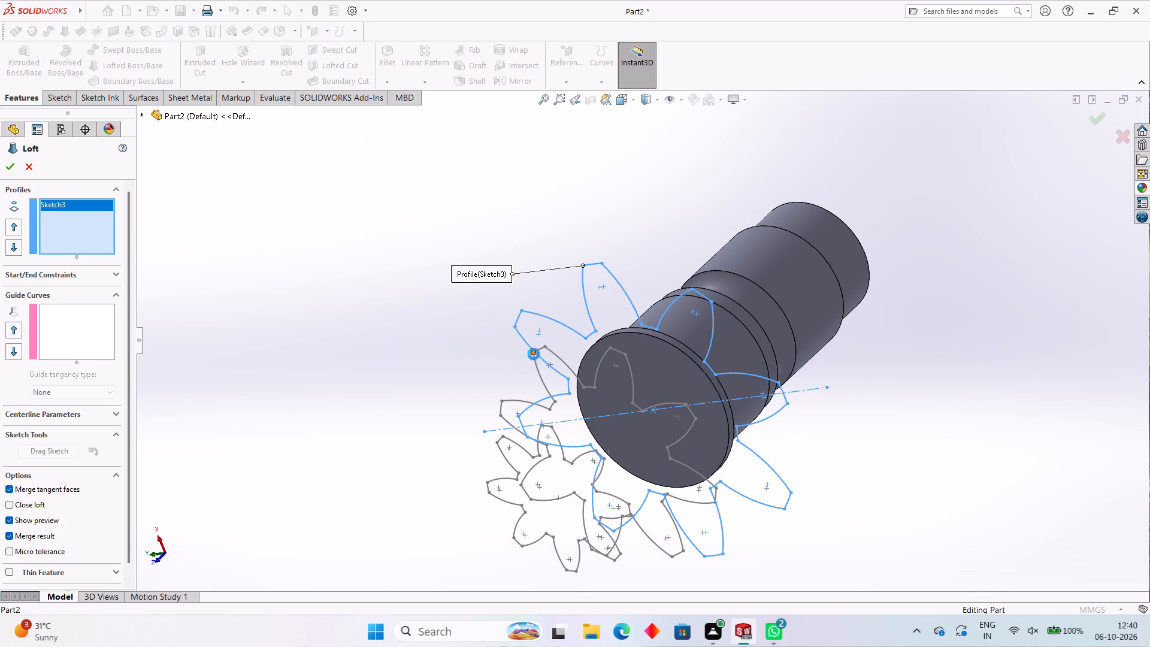
pyautogui.click(497, 443)
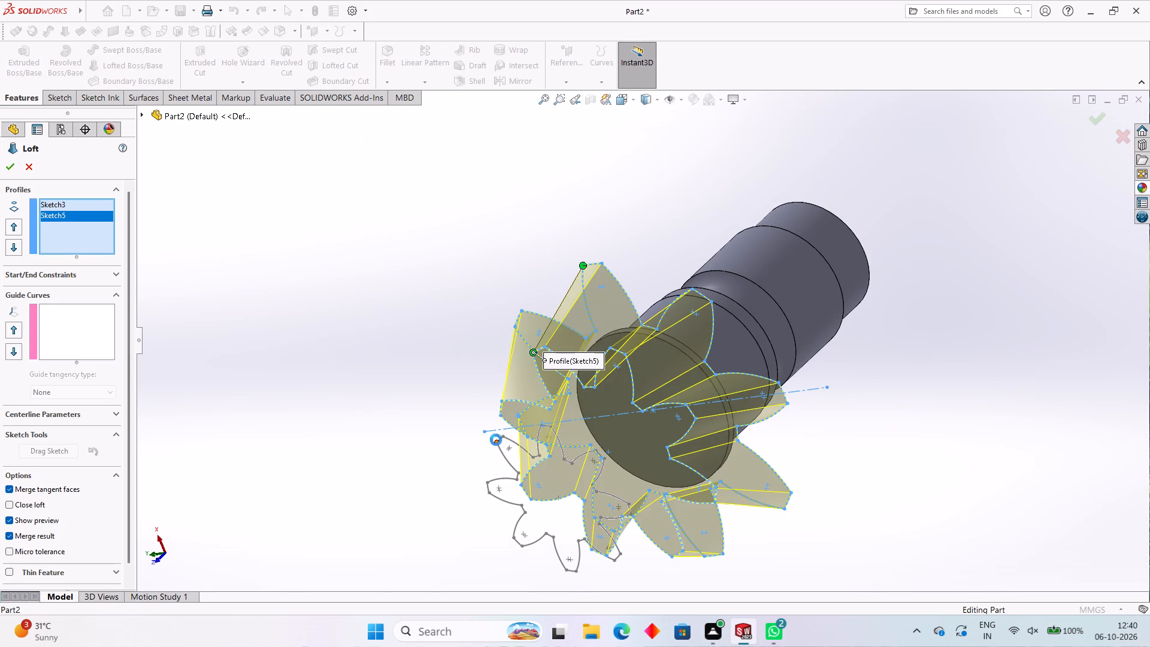
pyautogui.click(13, 170)
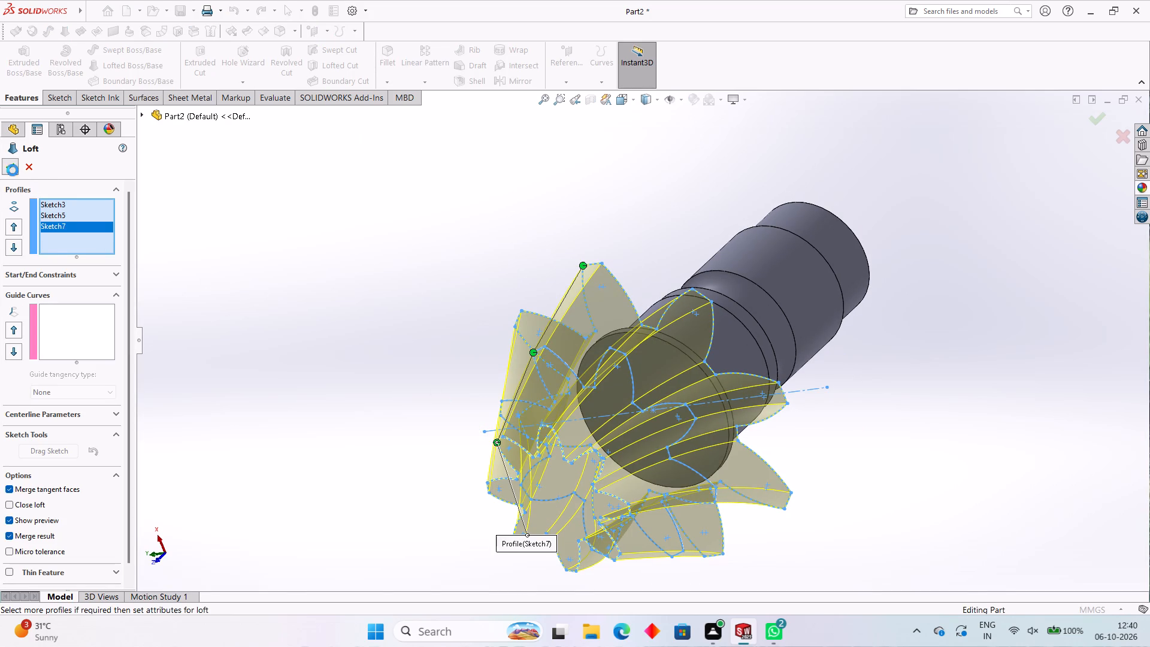
pyautogui.moveTo(857, 419); pyautogui.dragTo(886, 369, button='middle')
pyautogui.click(950, 313)
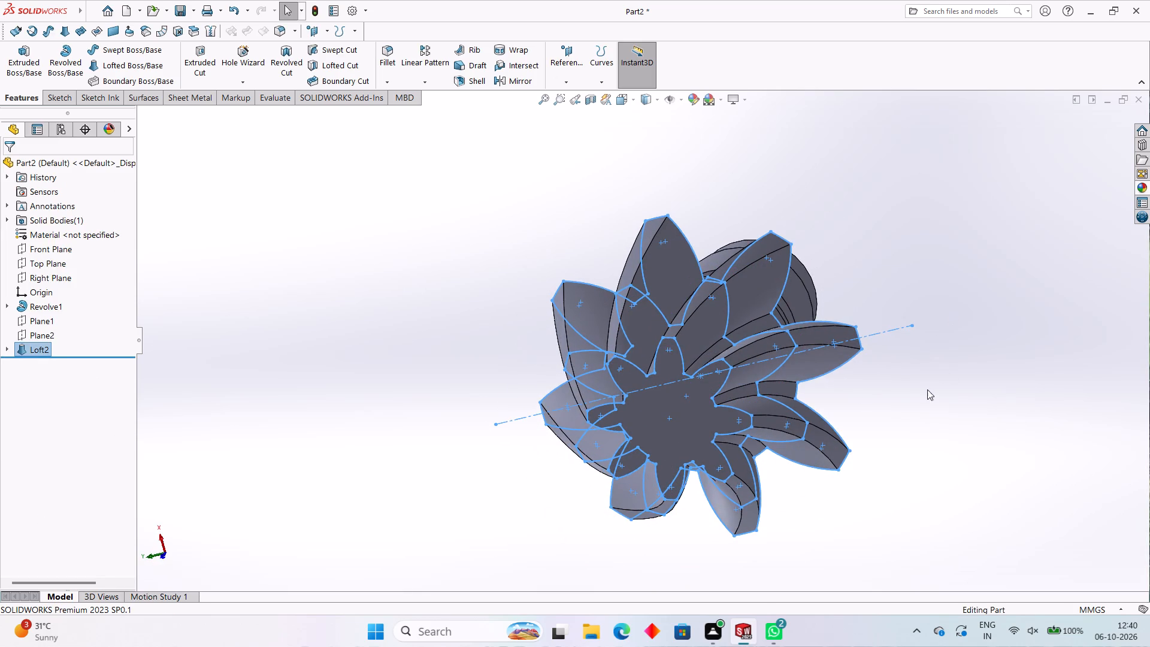
# Examine the lofted helical teeth and their junction with the shaft from the front, side and back.
pyautogui.moveTo(864, 440); pyautogui.dragTo(820, 494, button='middle')
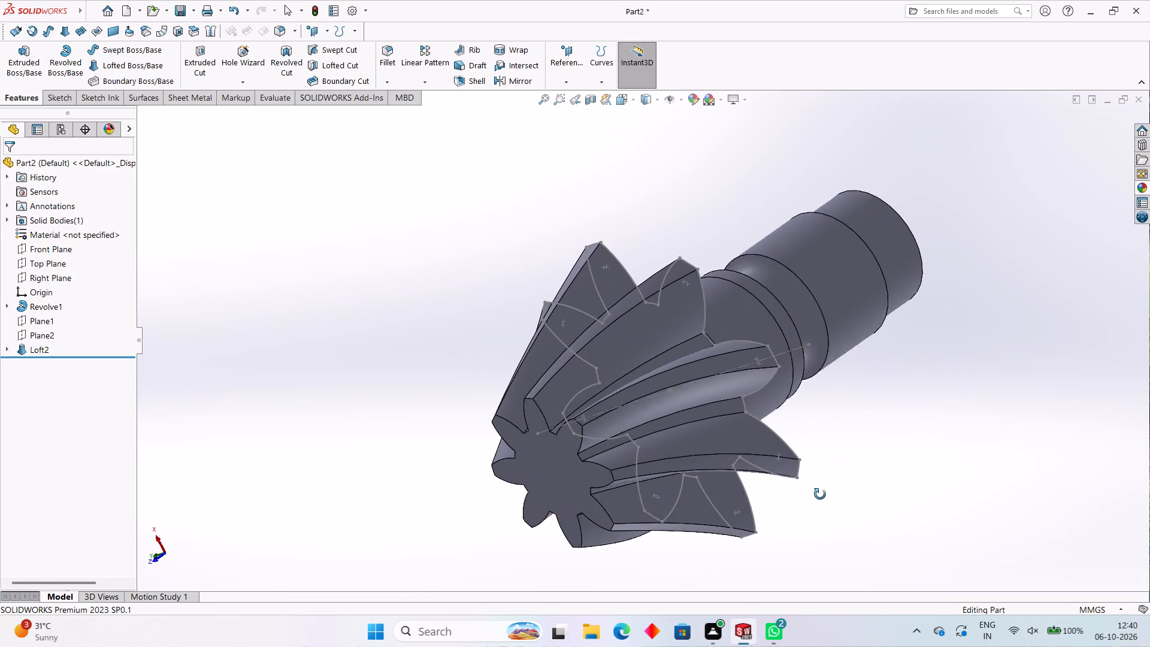
pyautogui.moveTo(820, 494); pyautogui.dragTo(841, 485, button='middle')
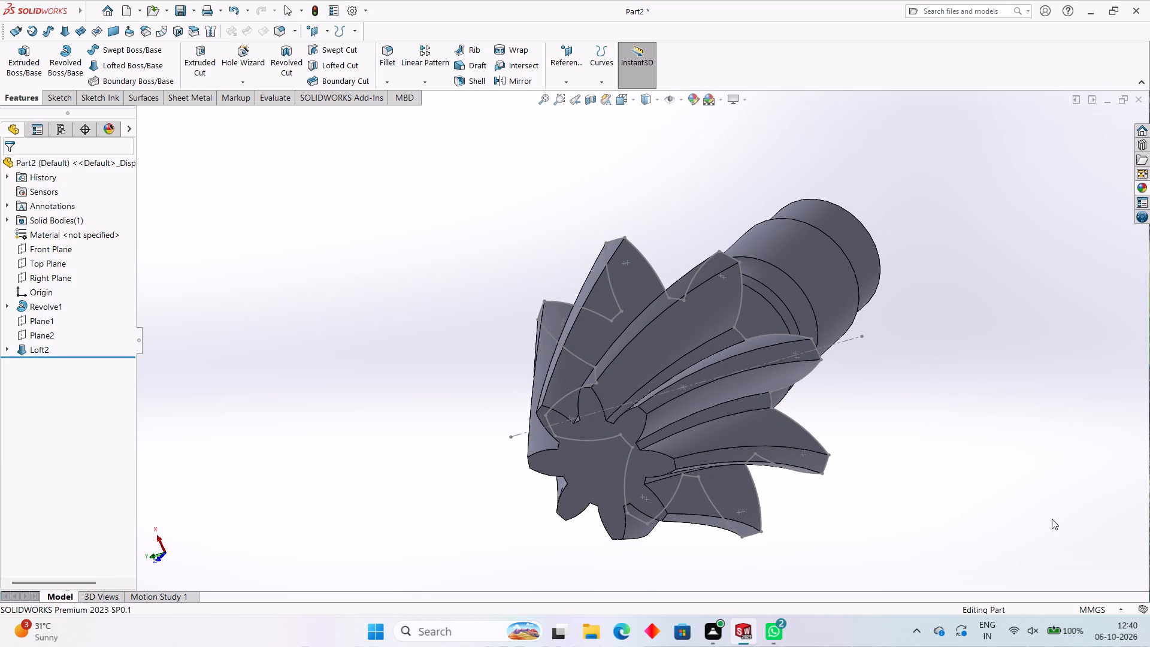
pyautogui.moveTo(1107, 486); pyautogui.dragTo(1113, 455, button='middle')
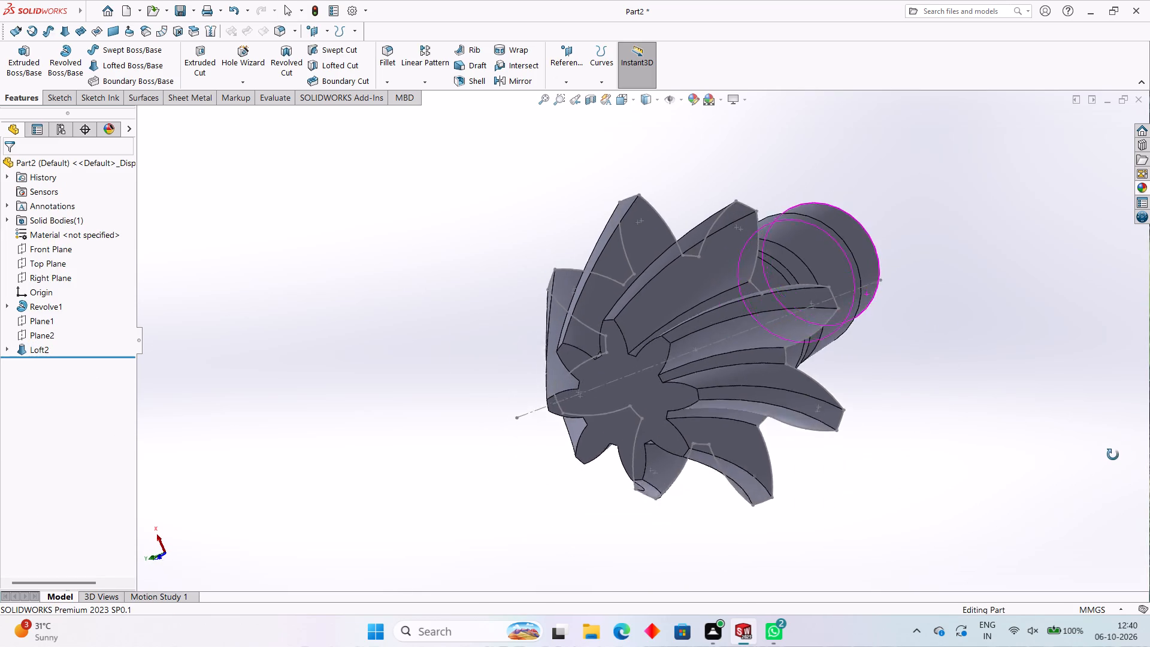
pyautogui.moveTo(1113, 455); pyautogui.dragTo(1149, 445, button='middle')
pyautogui.moveTo(944, 489); pyautogui.dragTo(921, 498, button='middle')
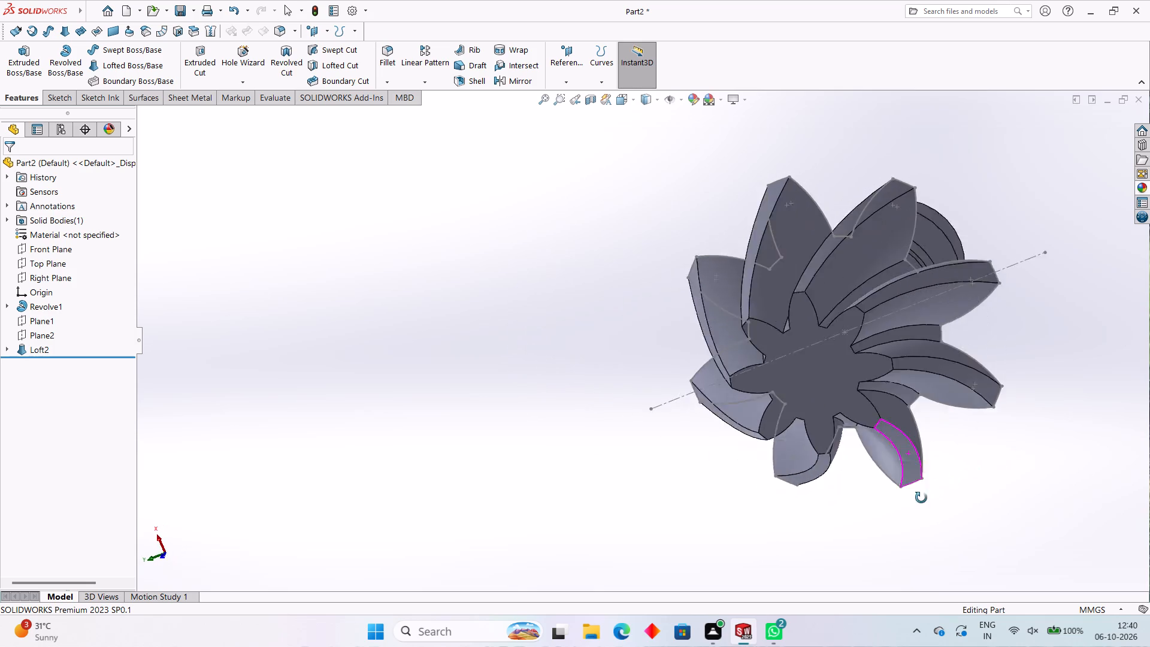
pyautogui.moveTo(921, 498); pyautogui.dragTo(870, 512, button='middle')
pyautogui.scroll(2, 883, 449)
pyautogui.moveTo(987, 360); pyautogui.dragTo(966, 384, button='middle')
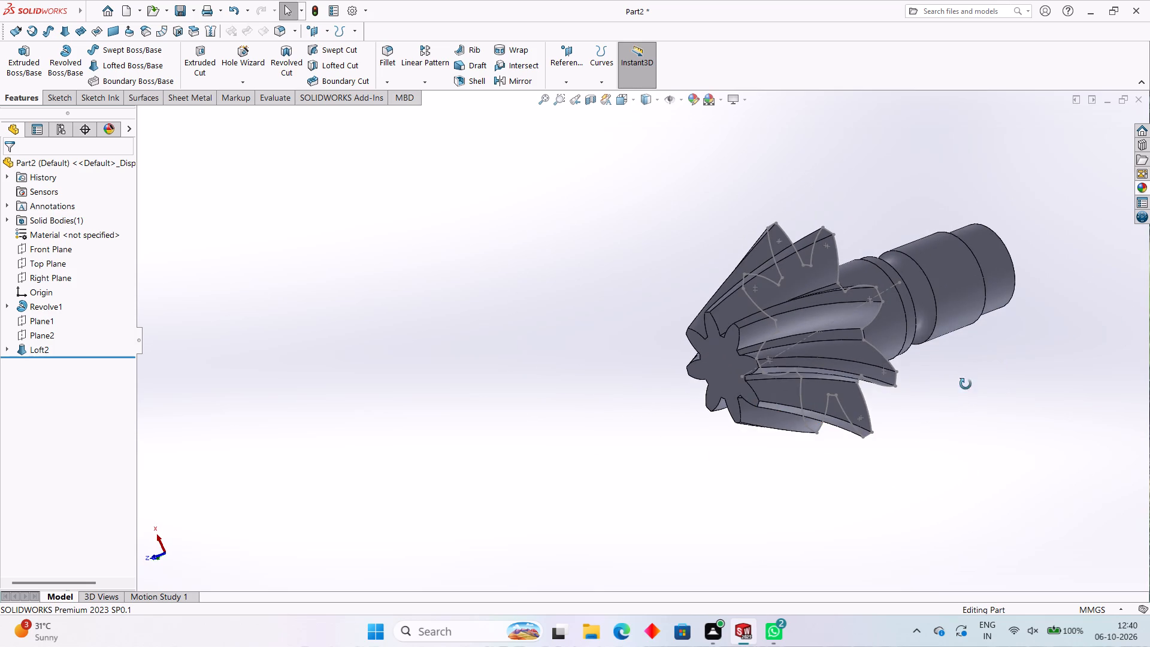
pyautogui.moveTo(966, 384); pyautogui.dragTo(467, 452, button='middle')
pyautogui.scroll(2, 1072, 334)
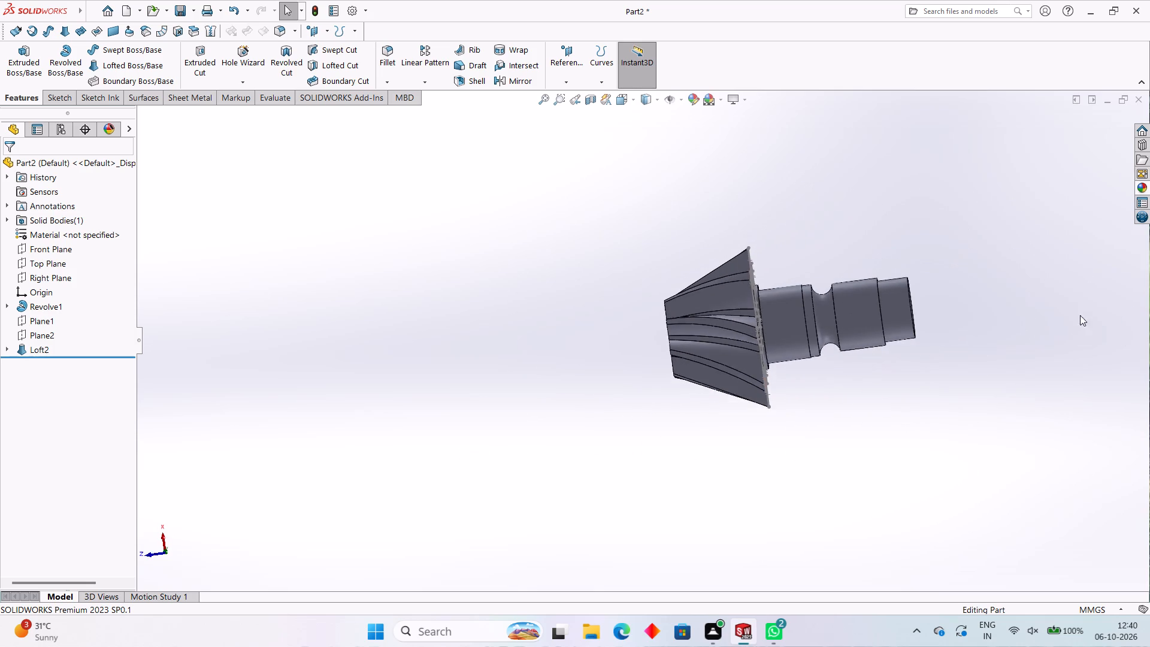
pyautogui.scroll(-3, 953, 331)
pyautogui.moveTo(670, 393); pyautogui.dragTo(909, 402, button='middle')
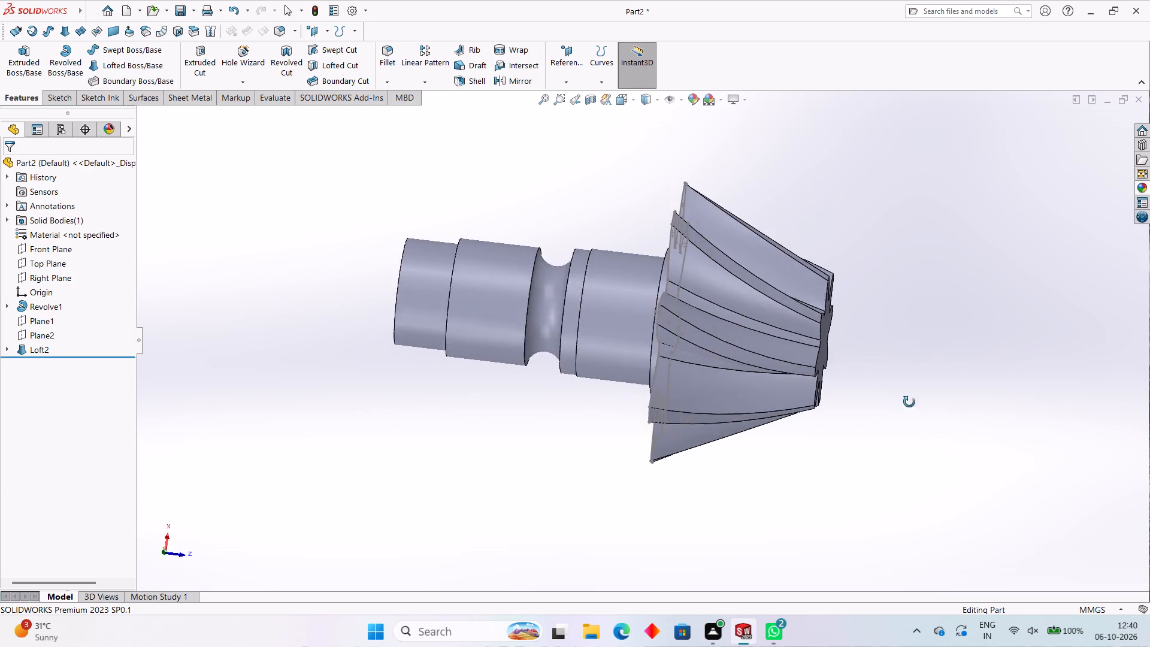
pyautogui.moveTo(909, 402); pyautogui.dragTo(933, 412, button='middle')
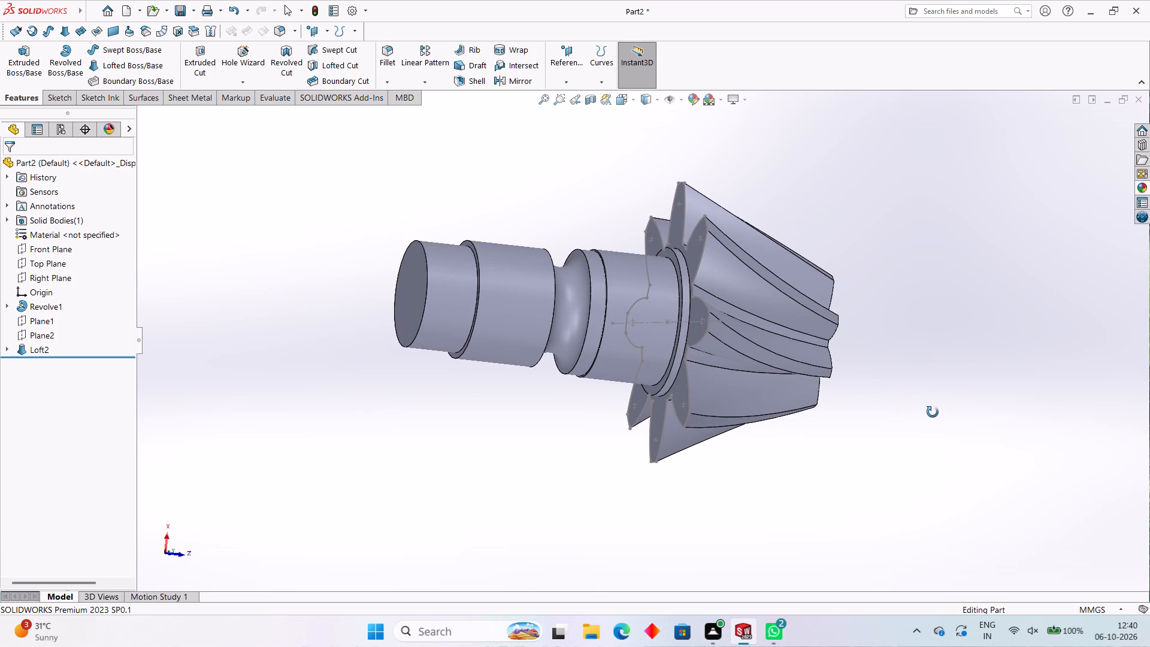
pyautogui.moveTo(933, 412); pyautogui.dragTo(926, 412, button='middle')
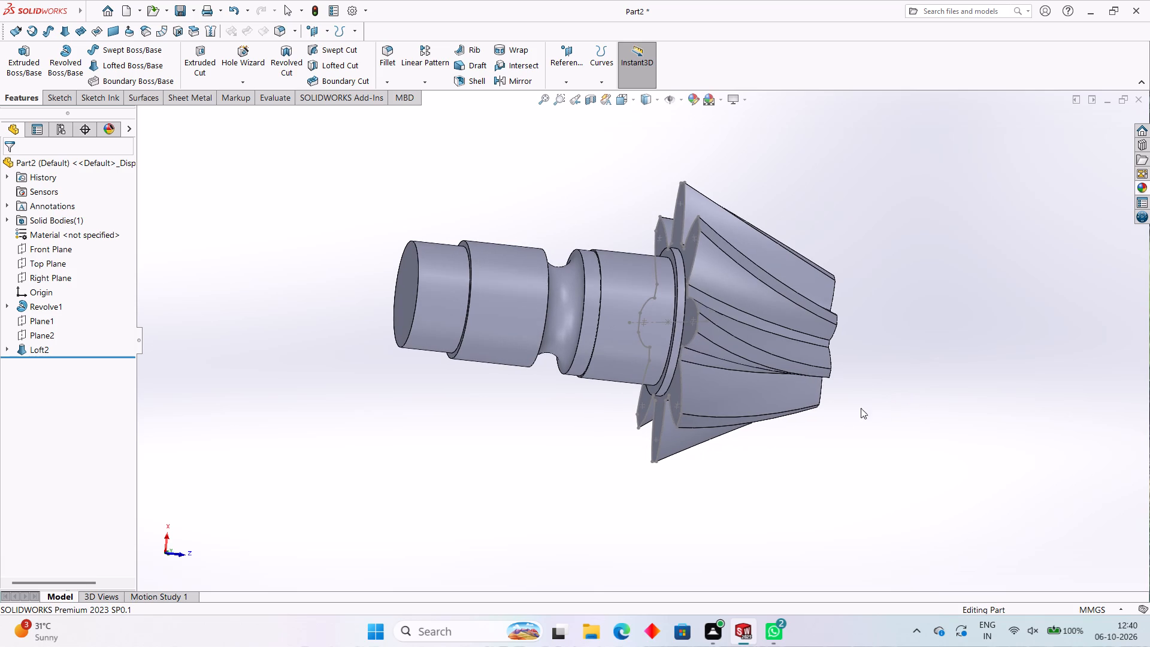
pyautogui.moveTo(804, 406); pyautogui.dragTo(604, 424, button='middle')
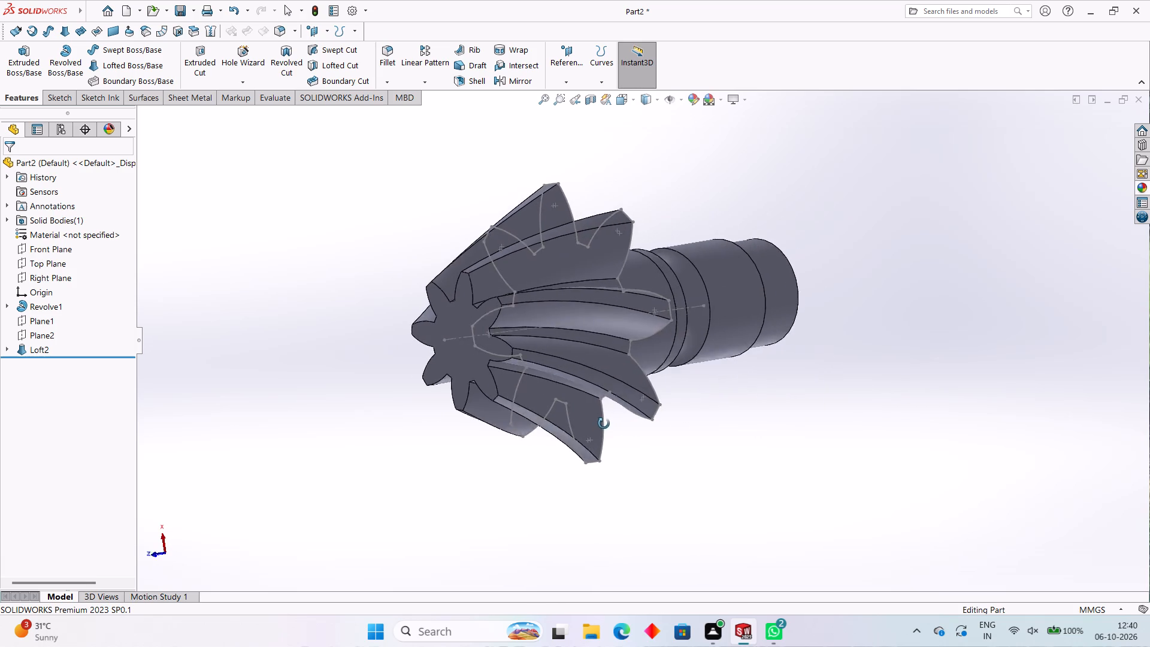
pyautogui.moveTo(604, 424); pyautogui.dragTo(584, 434, button='middle')
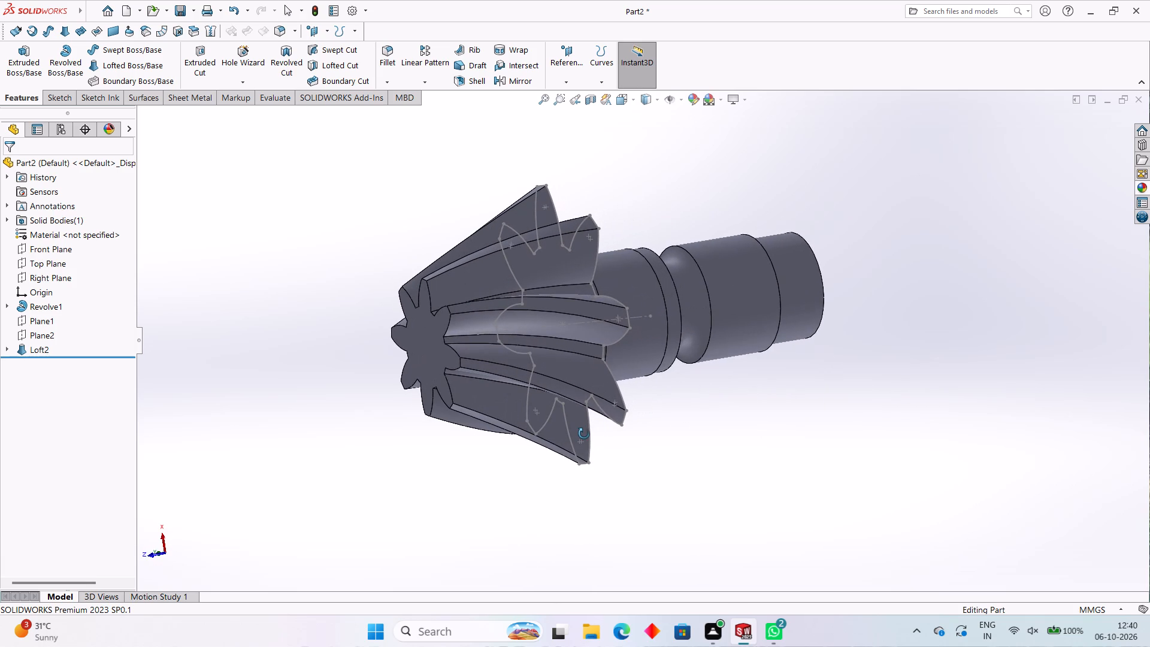
pyautogui.moveTo(584, 434); pyautogui.dragTo(599, 475, button='middle')
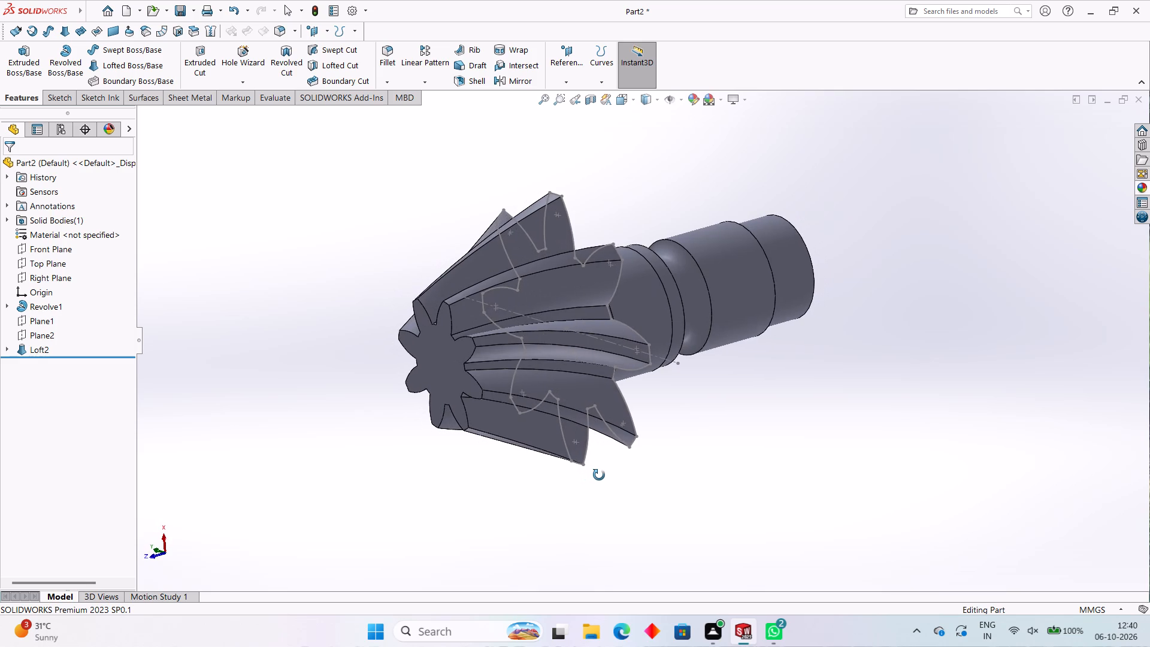
pyautogui.moveTo(599, 475); pyautogui.dragTo(594, 247, button='middle')
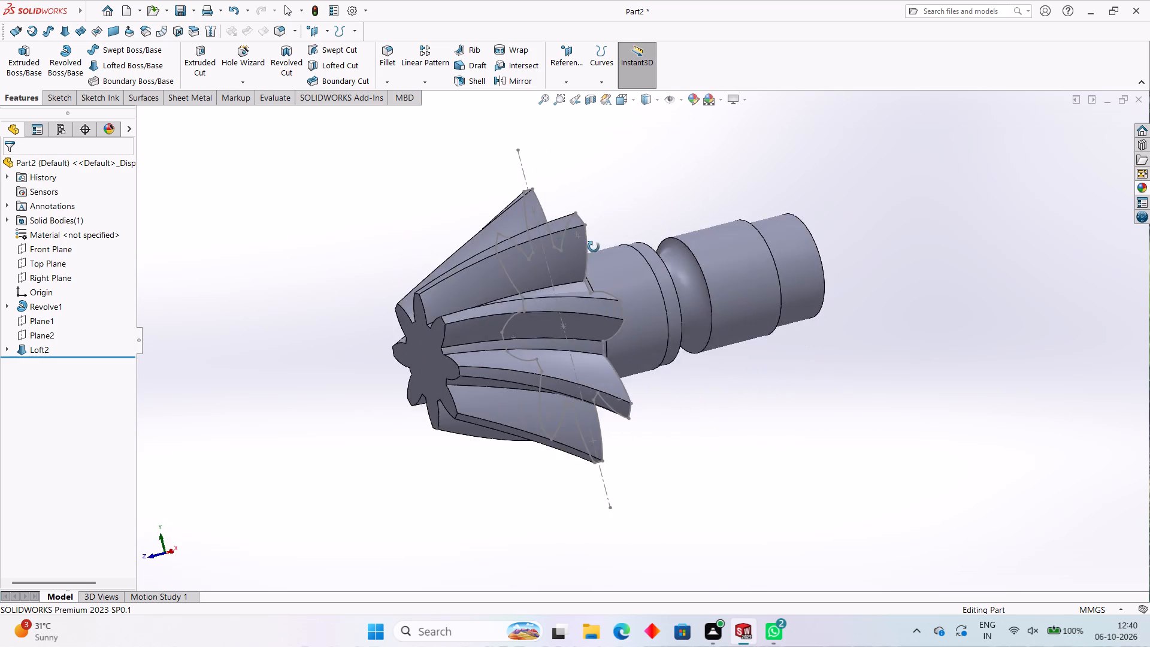
pyautogui.moveTo(594, 247); pyautogui.dragTo(670, 581, button='middle')
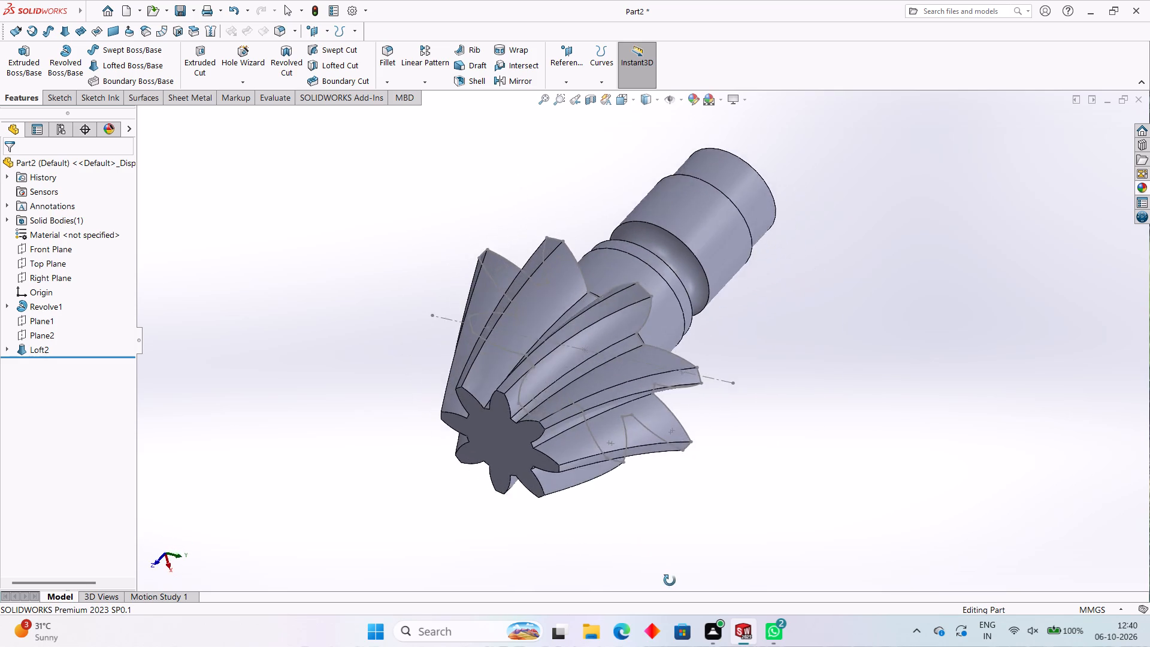
pyautogui.moveTo(670, 581); pyautogui.dragTo(641, 406, button='middle')
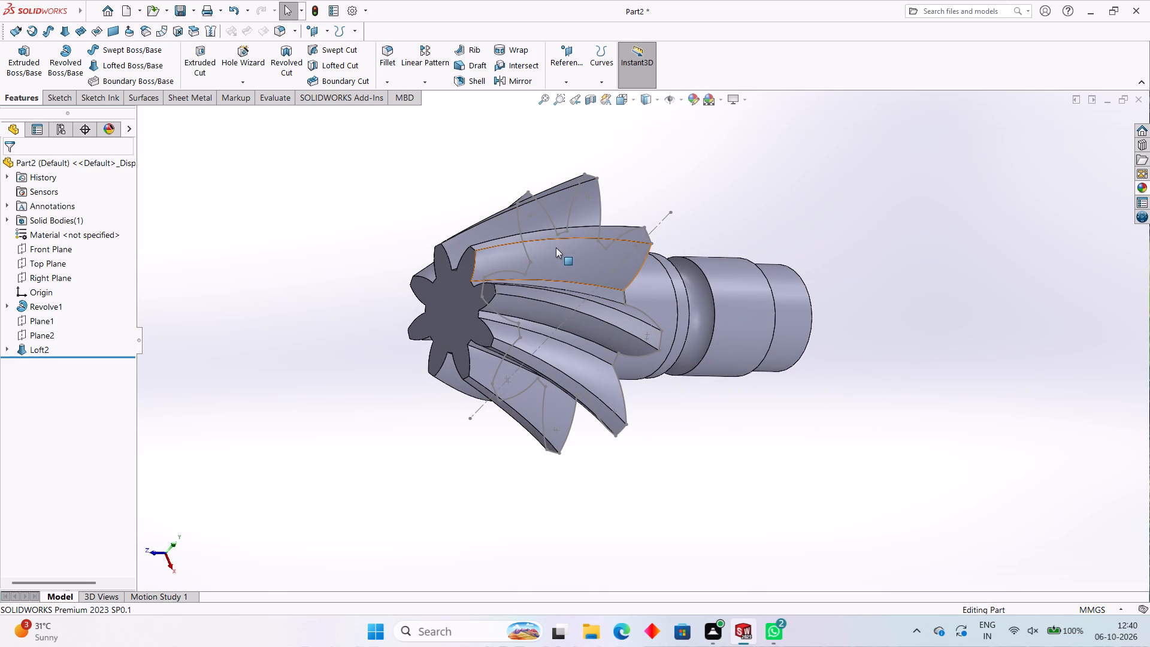
# Hide the end-face gear profile sketch that still shows over the lofted teeth.
pyautogui.rightClick(526, 252)
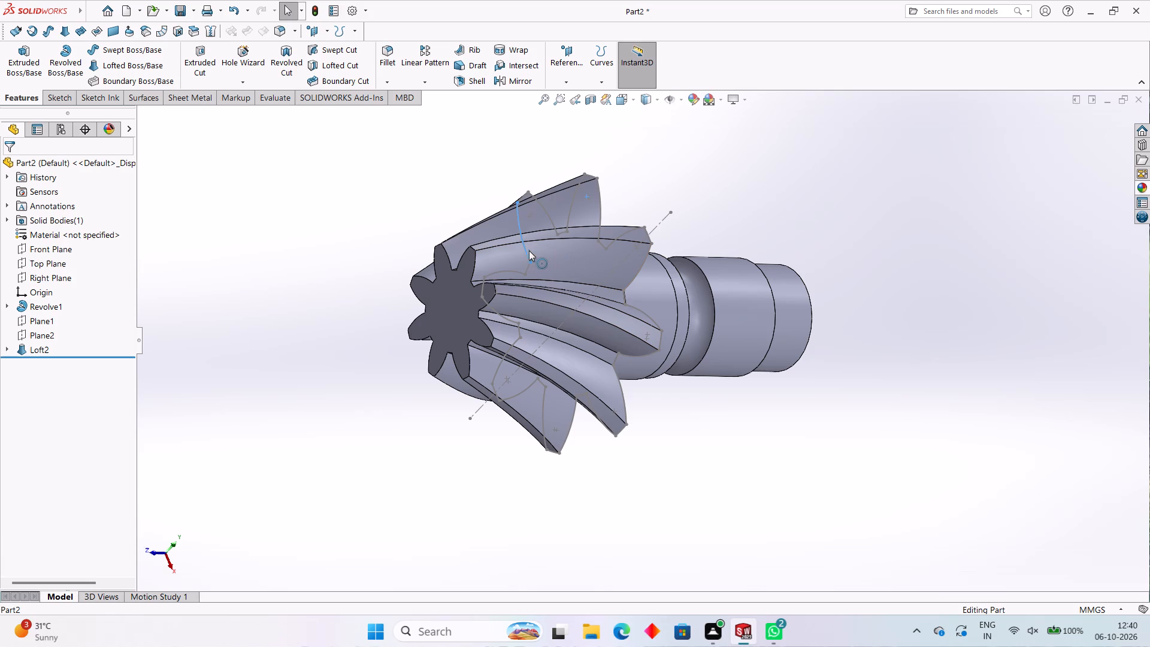
pyautogui.click(559, 216)
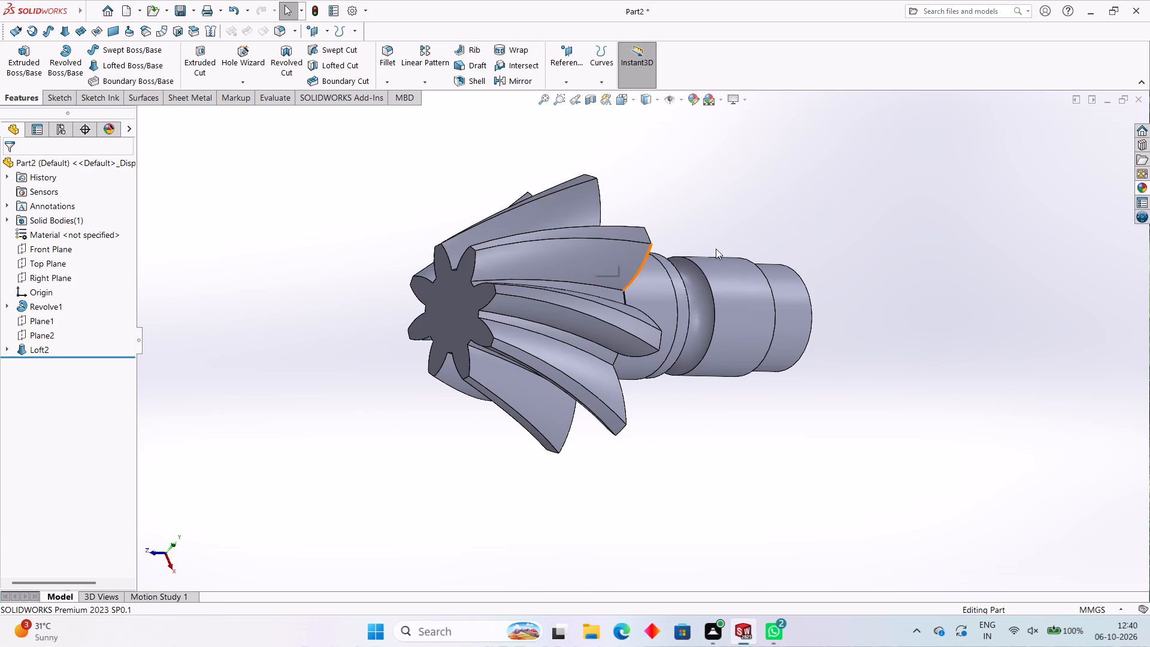
pyautogui.middleClick(740, 217)
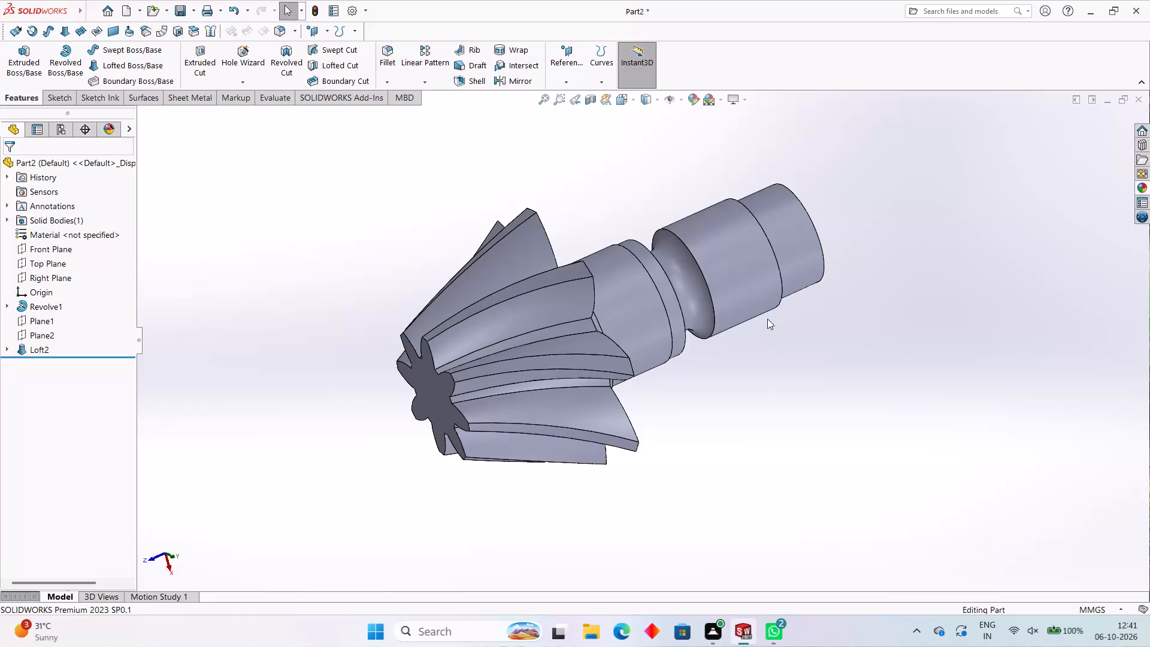
# Examine the lofted helical teeth and the stepped shaft from the front, side and back.
pyautogui.moveTo(761, 367); pyautogui.dragTo(836, 372, button='middle')
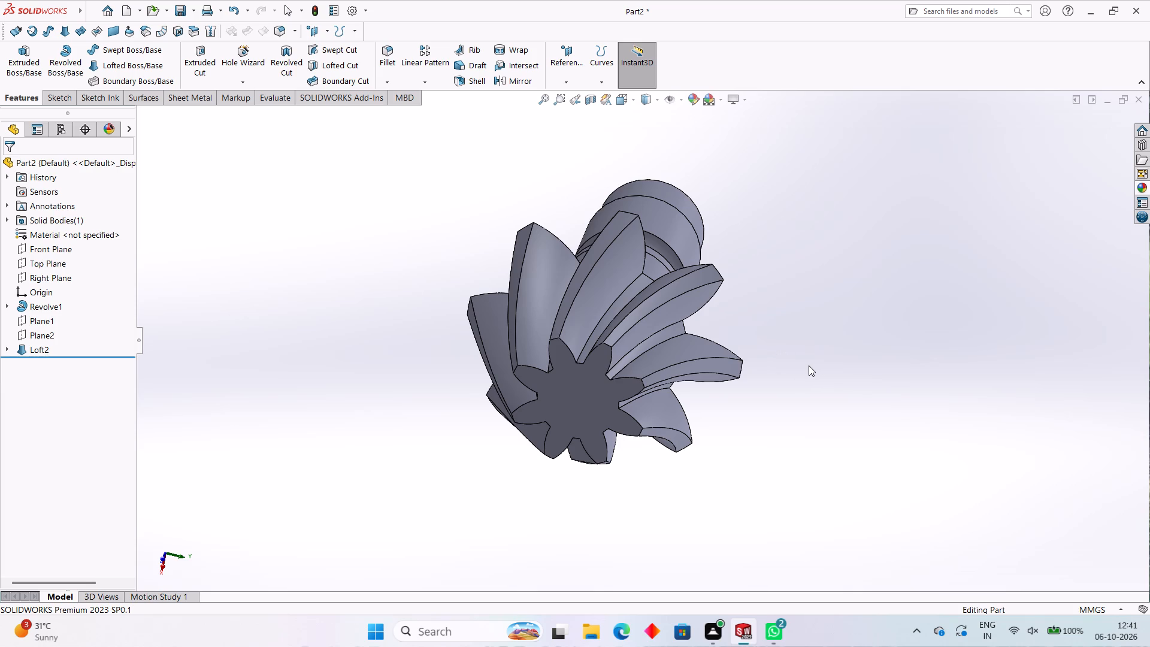
pyautogui.moveTo(740, 337); pyautogui.dragTo(865, 355, button='middle')
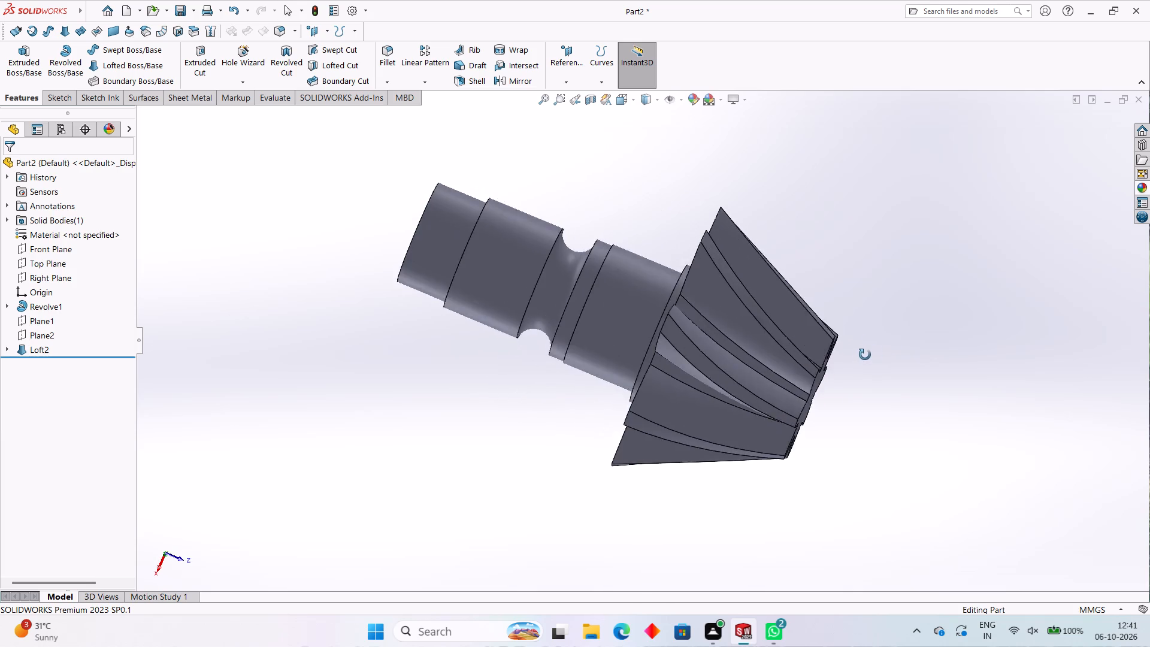
pyautogui.moveTo(865, 355); pyautogui.dragTo(861, 258, button='middle')
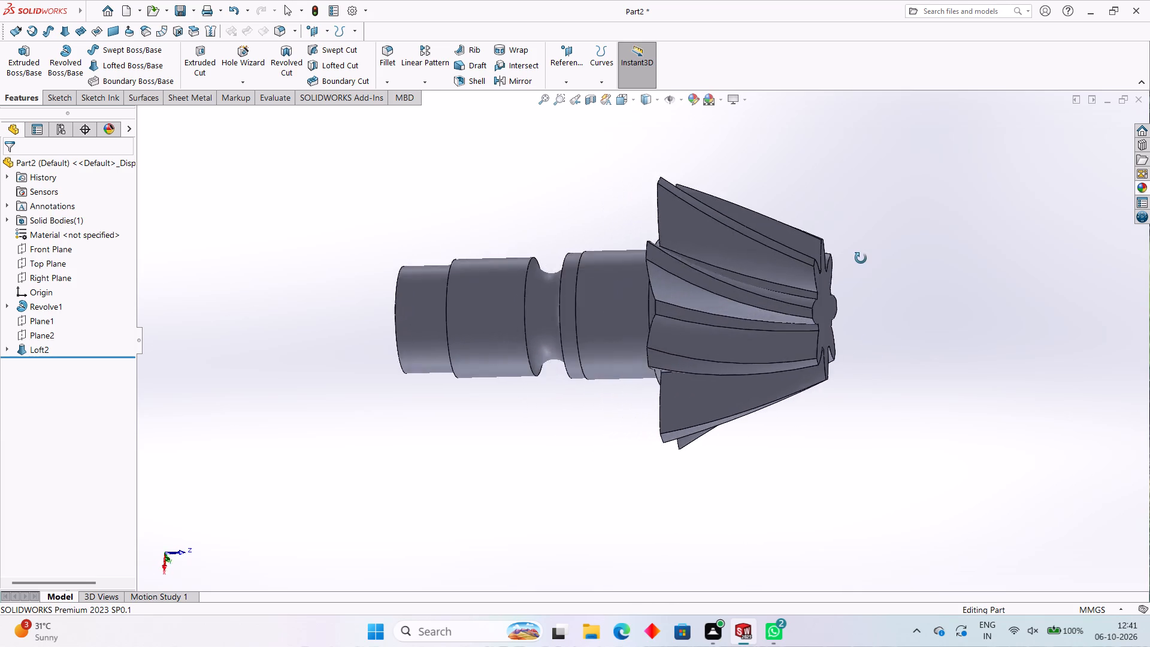
pyautogui.moveTo(861, 258); pyautogui.dragTo(902, 282, button='middle')
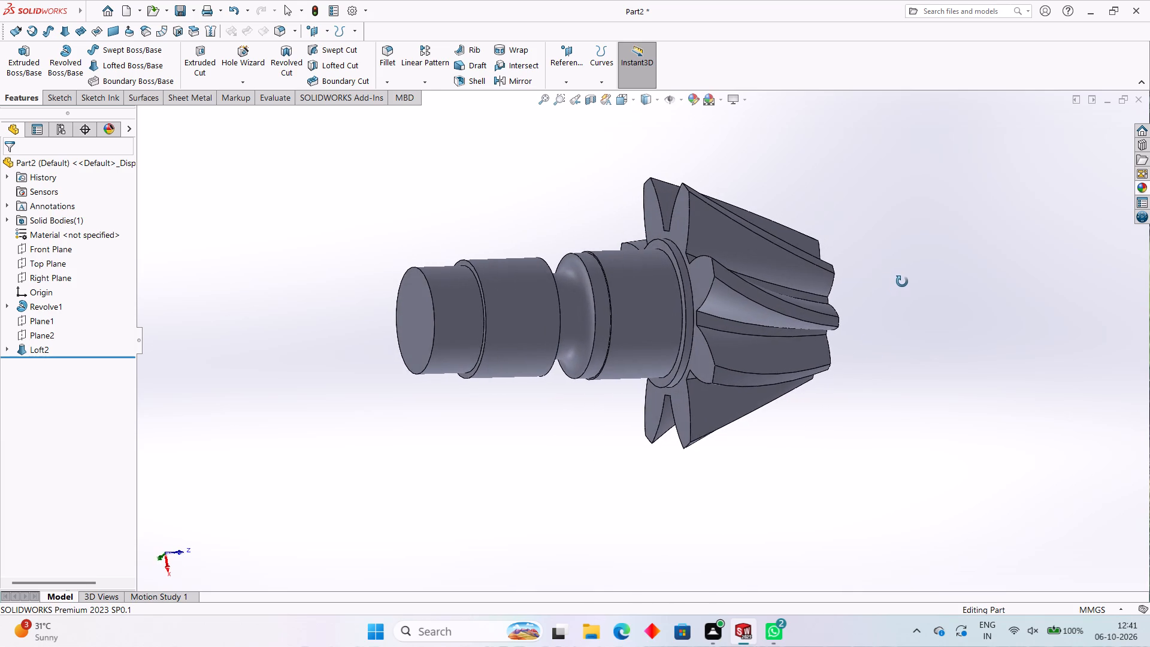
pyautogui.moveTo(902, 282); pyautogui.dragTo(840, 346, button='middle')
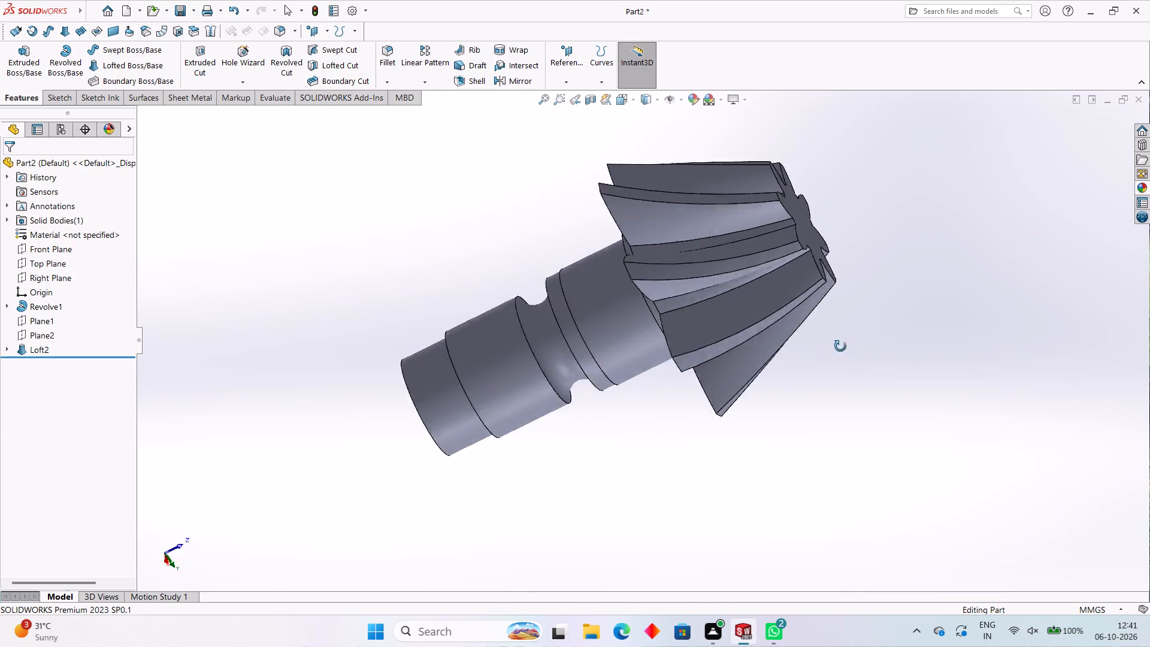
pyautogui.moveTo(840, 346); pyautogui.dragTo(764, 308, button='middle')
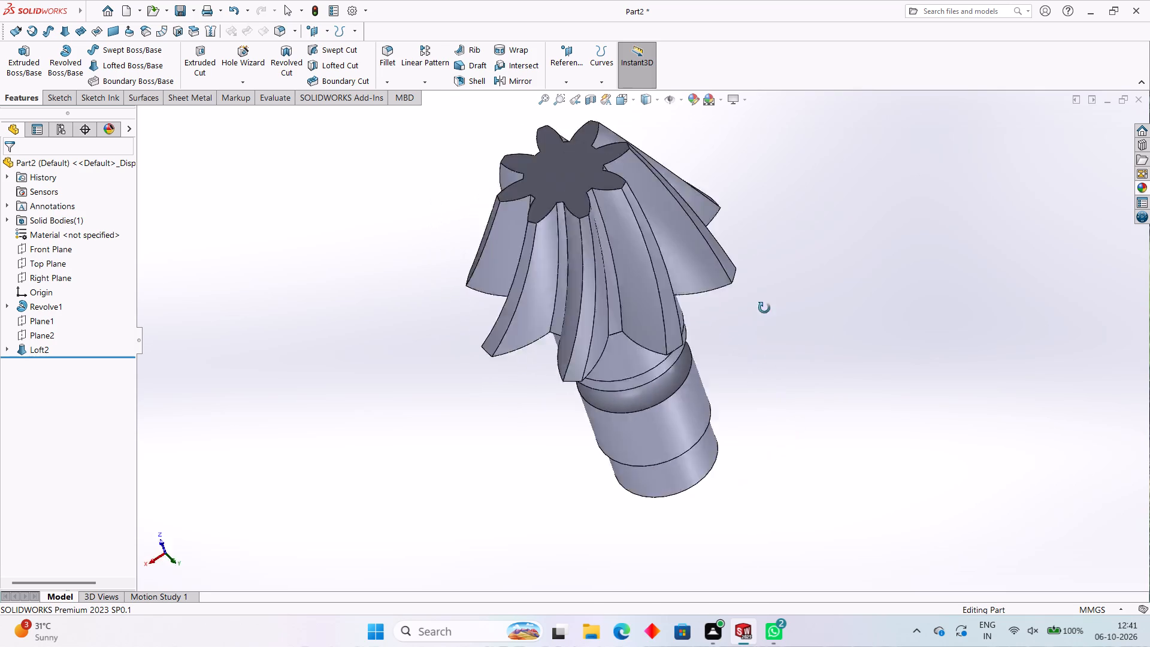
pyautogui.moveTo(764, 308); pyautogui.dragTo(928, 492, button='middle')
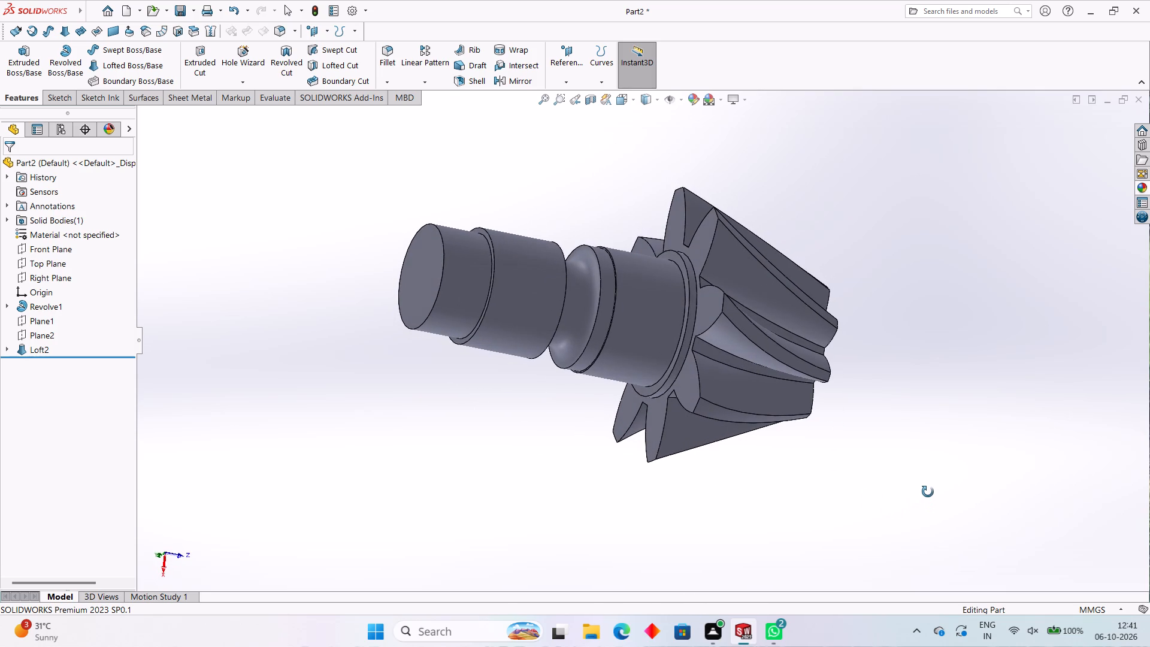
pyautogui.moveTo(928, 492); pyautogui.dragTo(928, 420, button='middle')
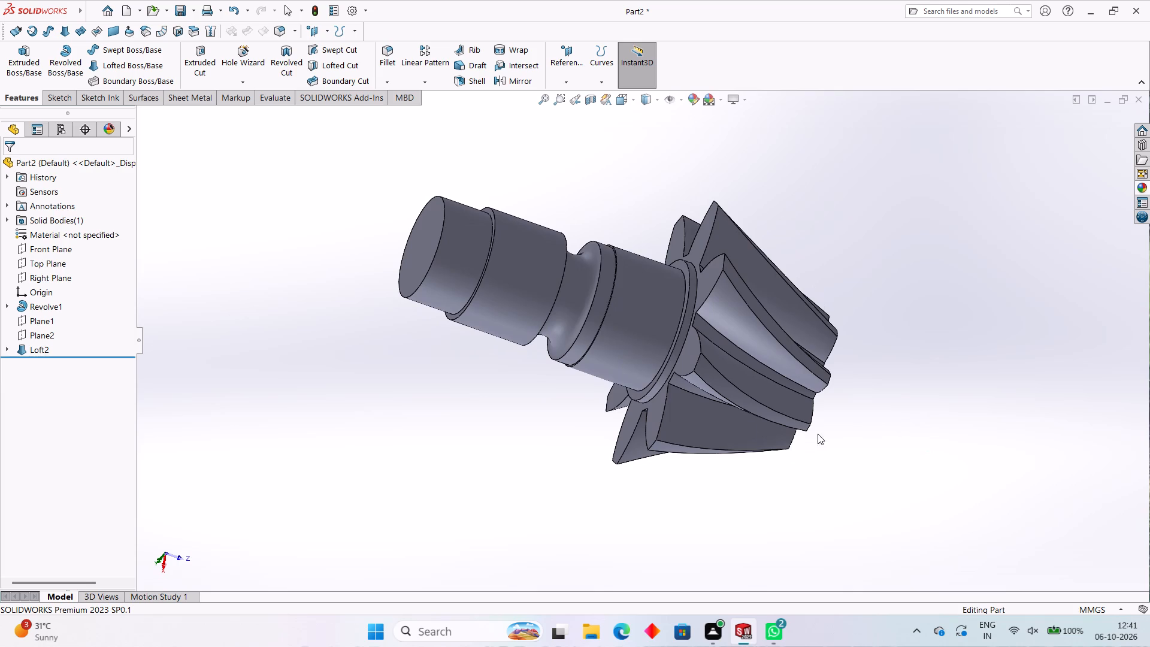
pyautogui.moveTo(565, 391); pyautogui.dragTo(800, 457, button='middle')
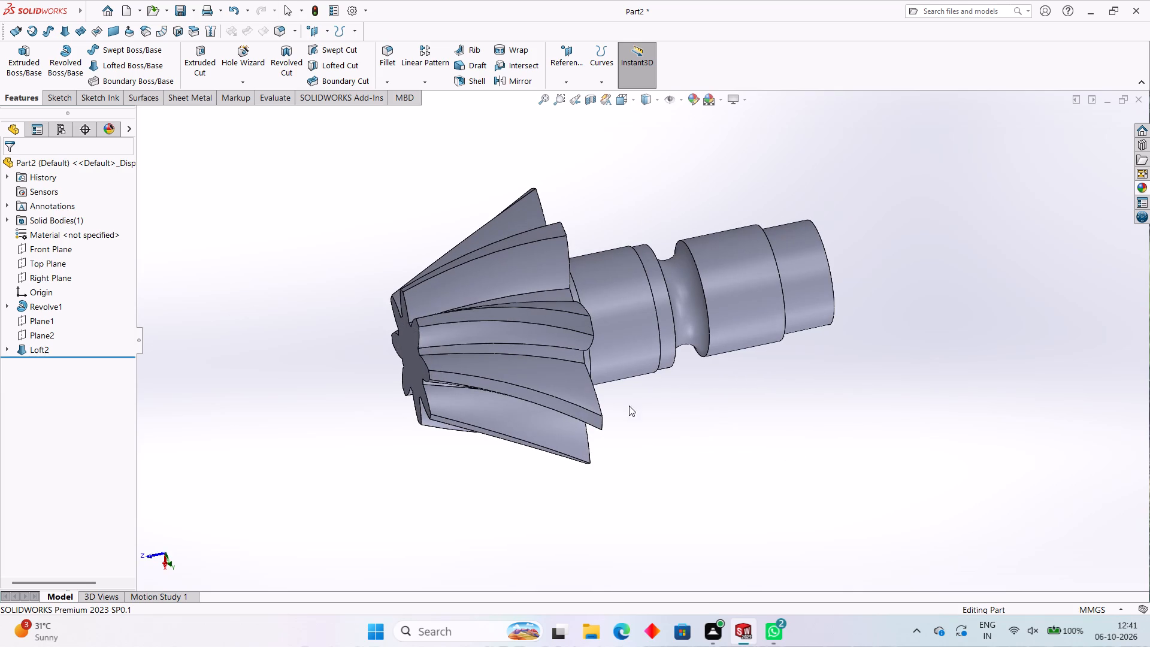
pyautogui.moveTo(605, 403); pyautogui.dragTo(1125, 291, button='middle')
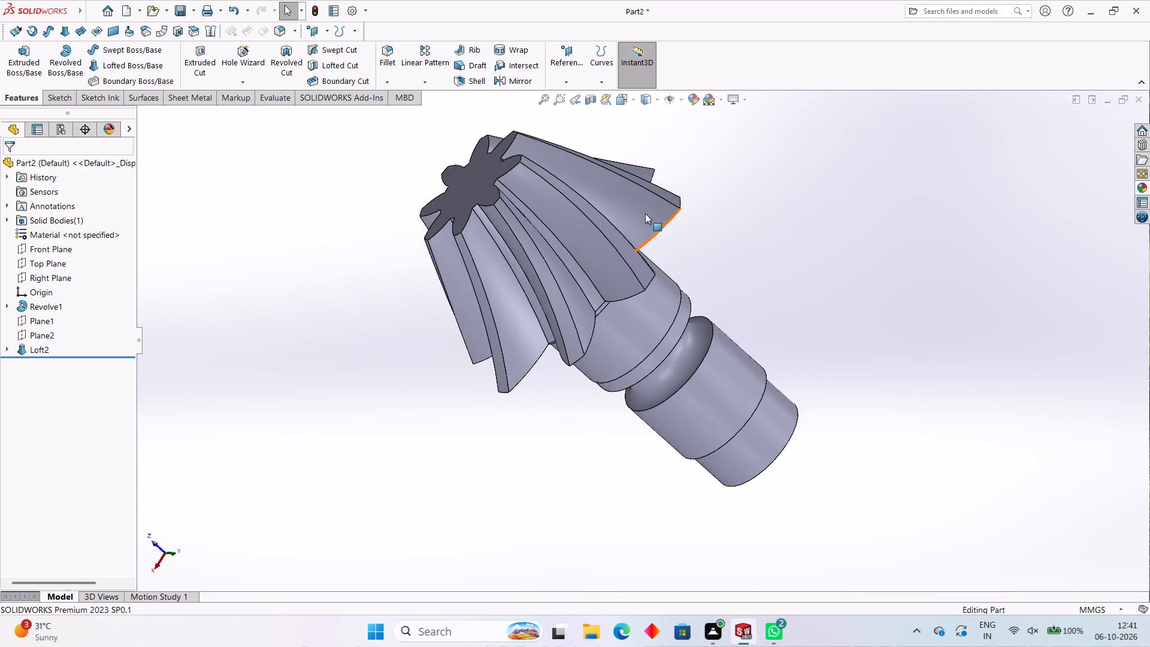
pyautogui.moveTo(645, 213); pyautogui.dragTo(568, 459, button='middle')
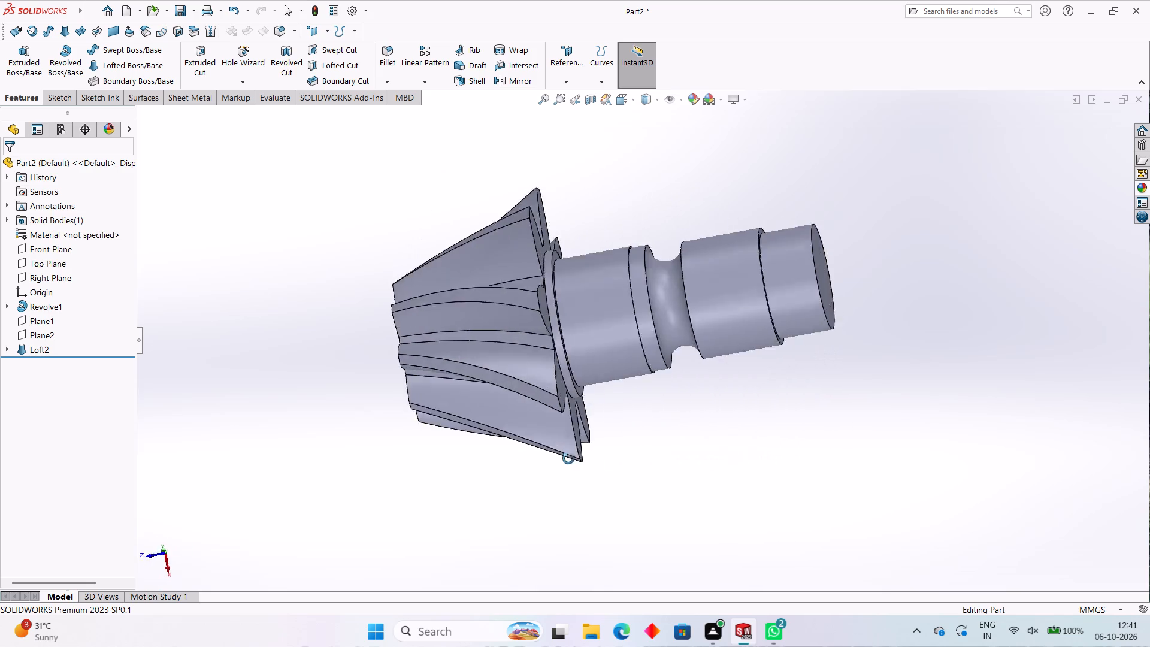
pyautogui.moveTo(568, 459); pyautogui.dragTo(519, 531, button='middle')
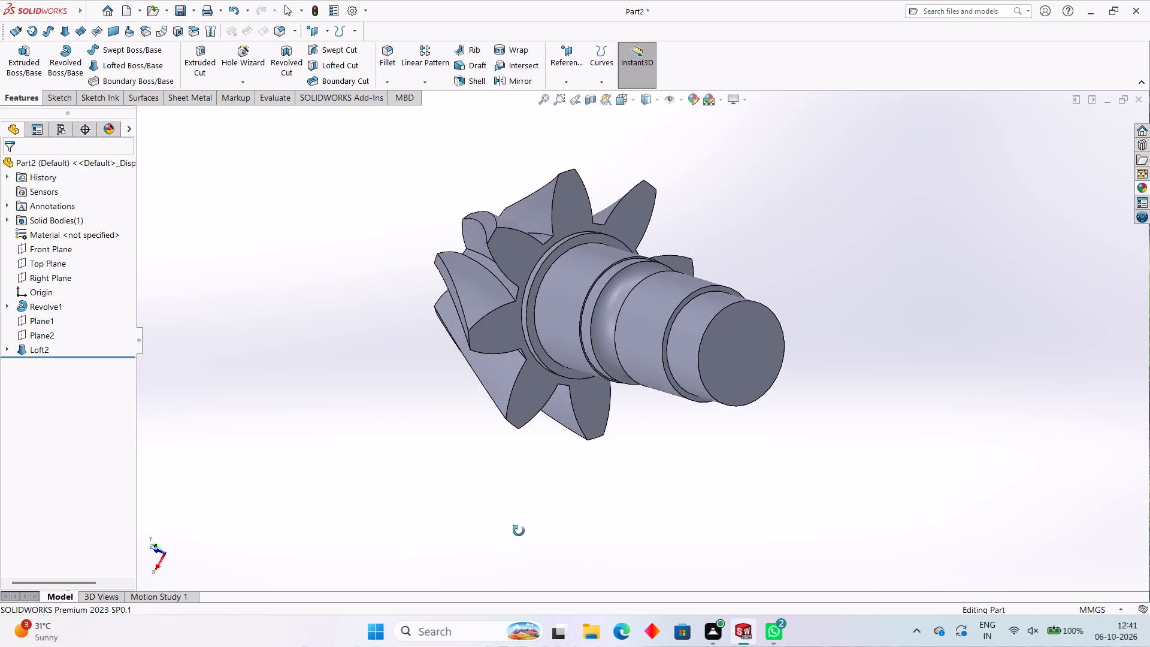
pyautogui.moveTo(519, 531); pyautogui.dragTo(533, 510, button='middle')
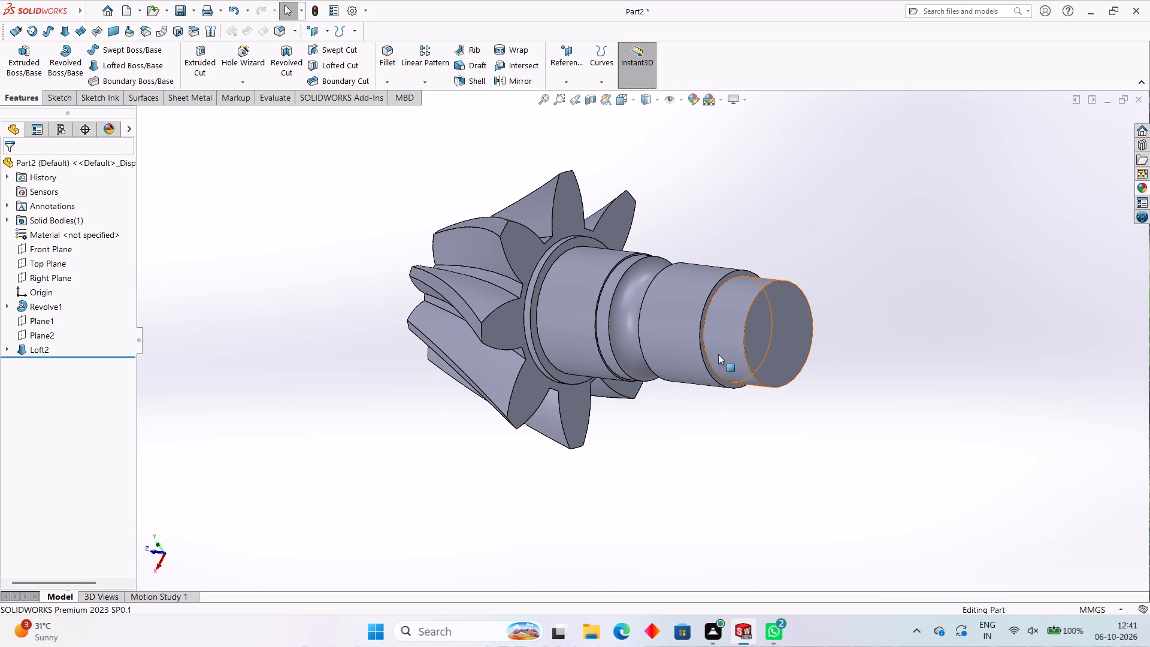
# Start a sketch on the annular shoulder face next to the shaft's free end, viewed face-on.
pyautogui.click(705, 358)
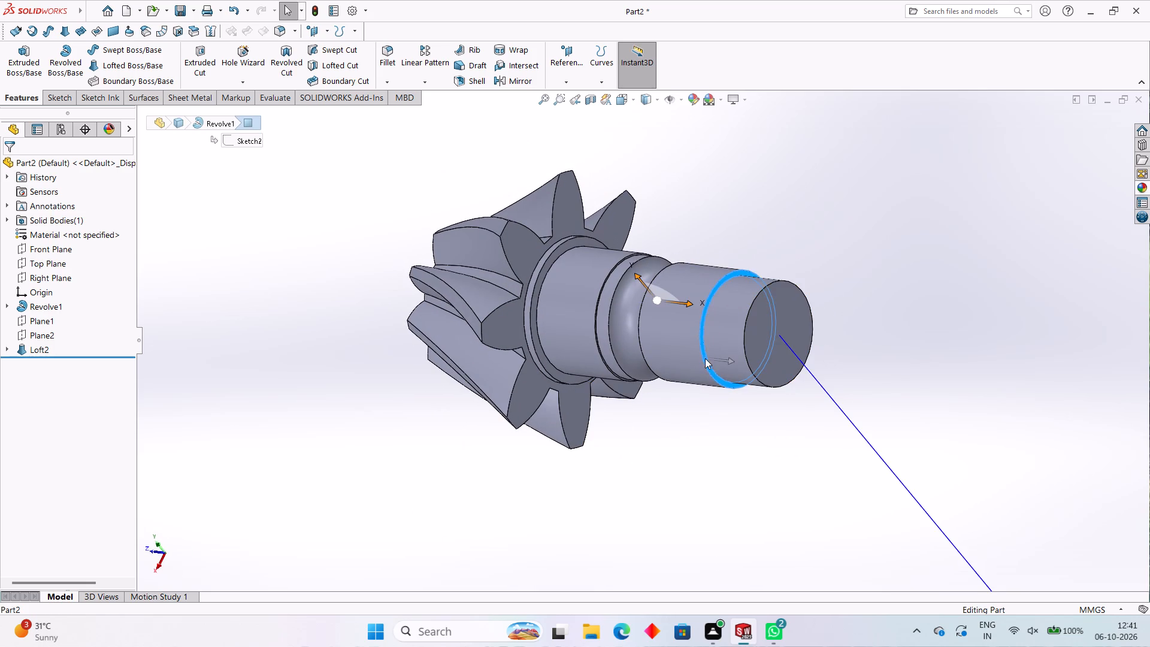
pyautogui.click(756, 303)
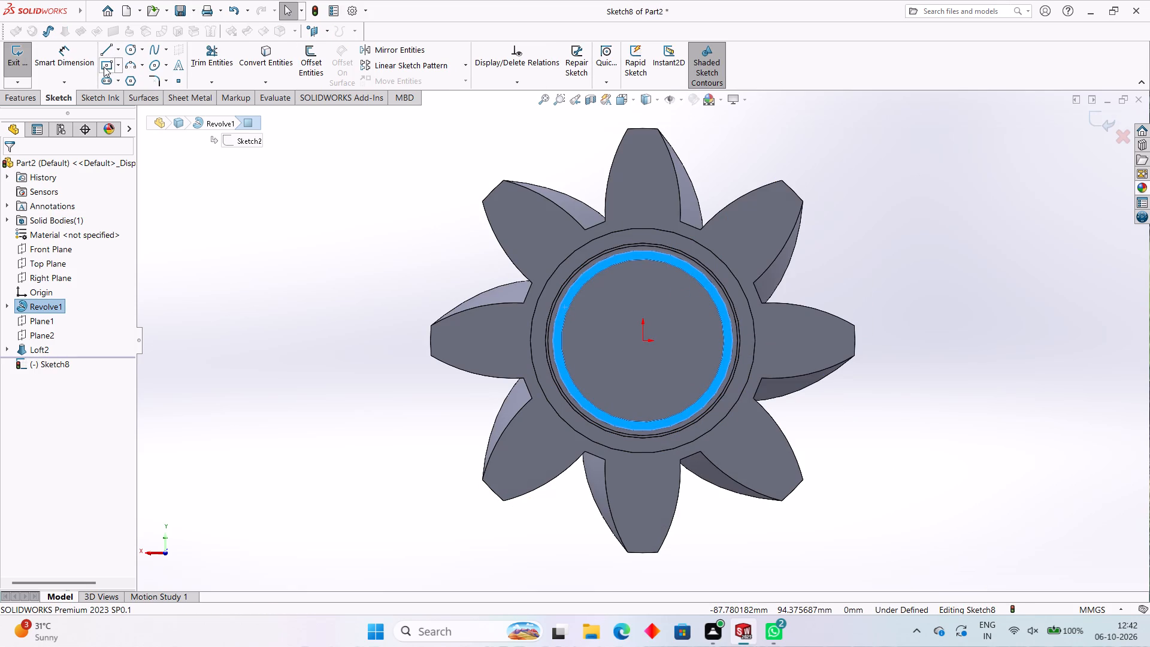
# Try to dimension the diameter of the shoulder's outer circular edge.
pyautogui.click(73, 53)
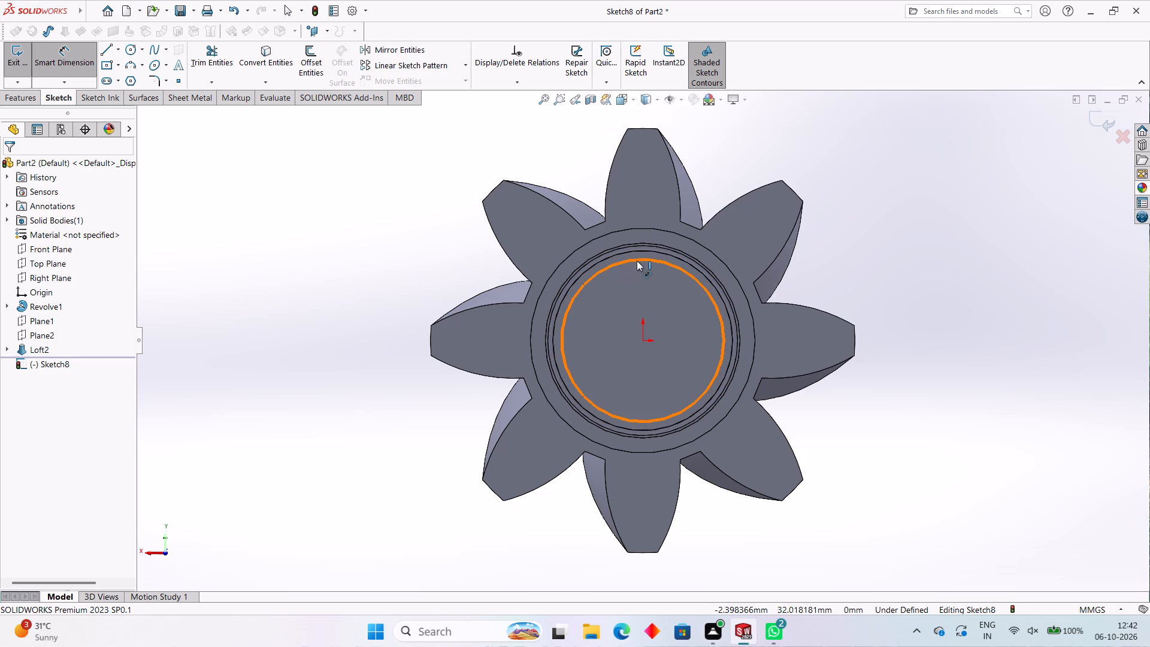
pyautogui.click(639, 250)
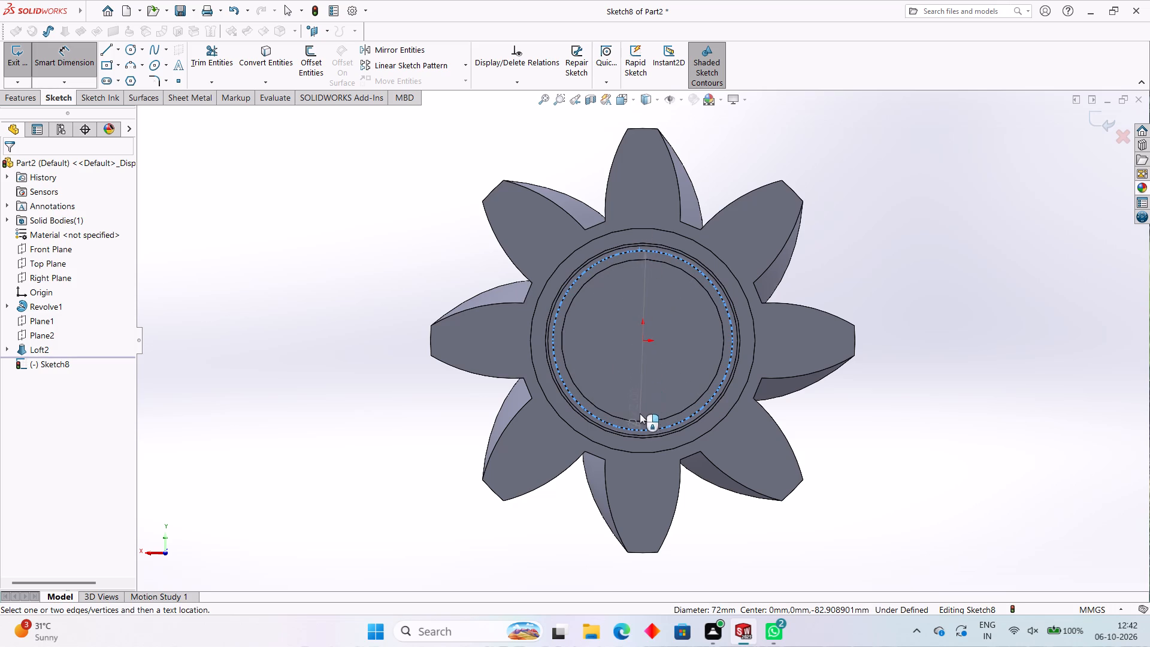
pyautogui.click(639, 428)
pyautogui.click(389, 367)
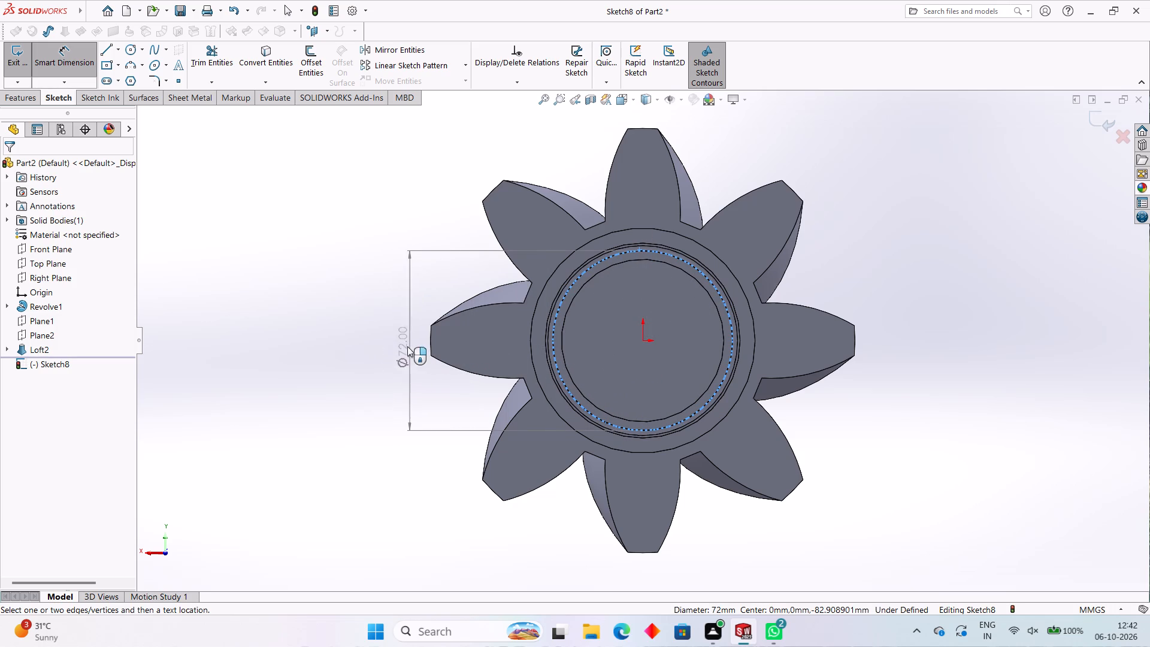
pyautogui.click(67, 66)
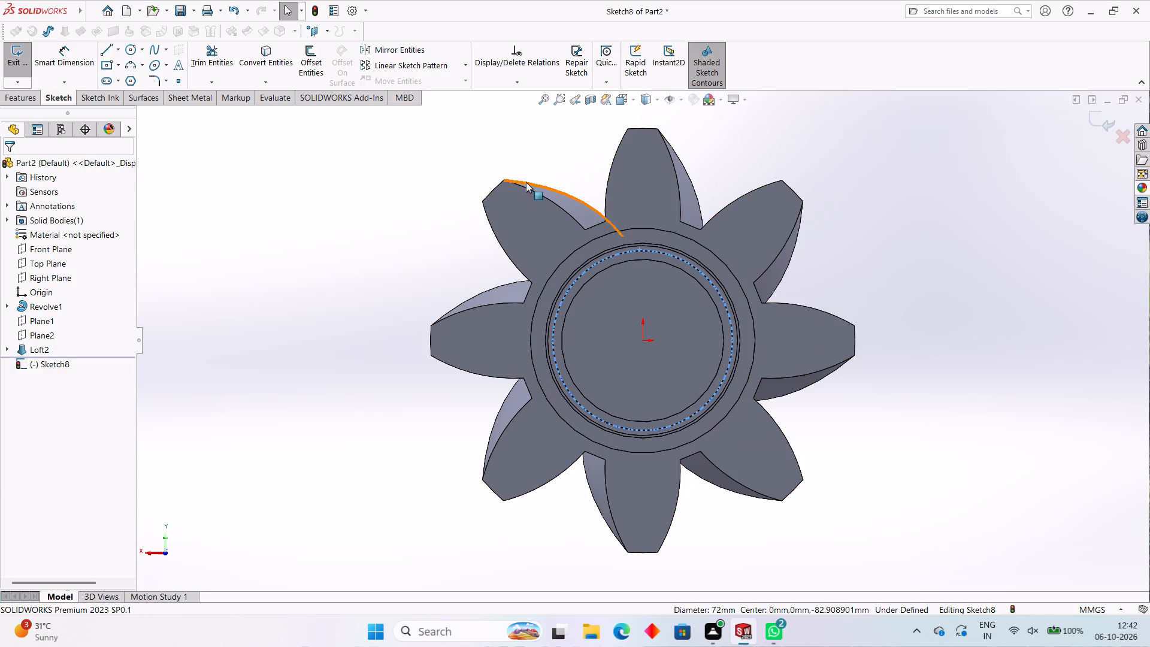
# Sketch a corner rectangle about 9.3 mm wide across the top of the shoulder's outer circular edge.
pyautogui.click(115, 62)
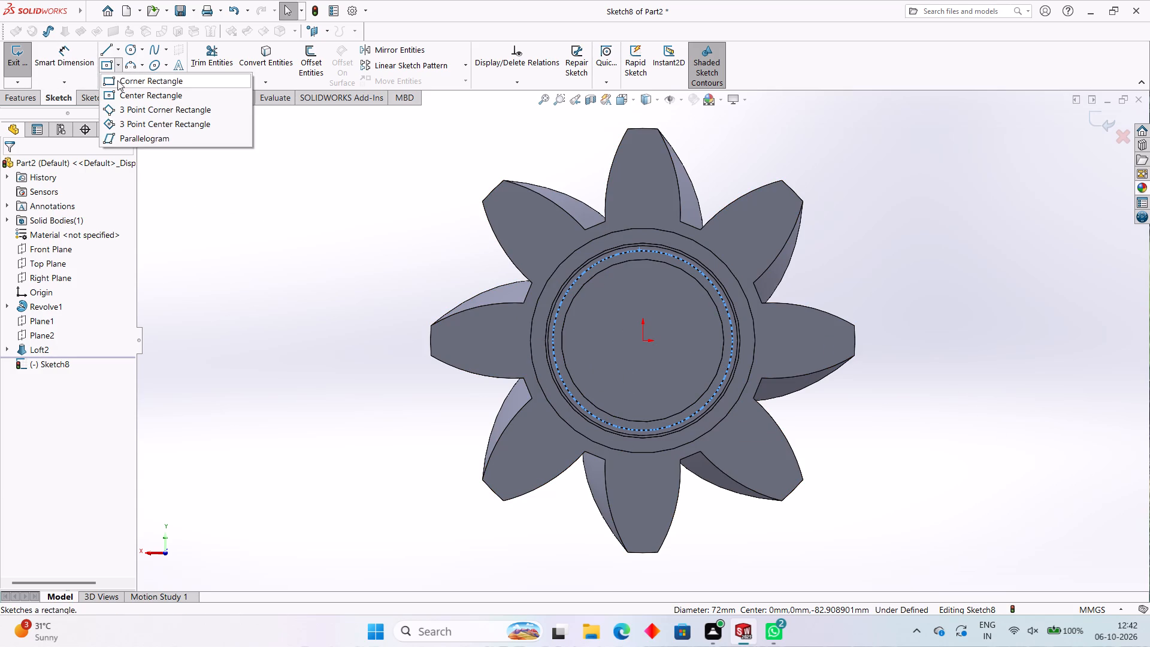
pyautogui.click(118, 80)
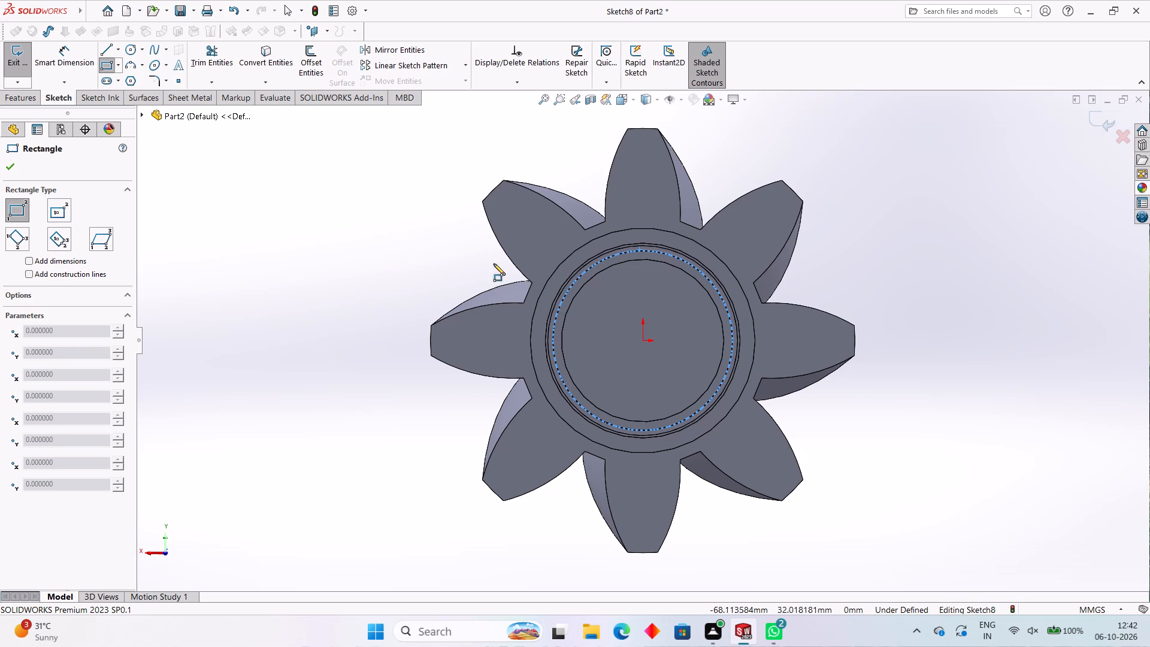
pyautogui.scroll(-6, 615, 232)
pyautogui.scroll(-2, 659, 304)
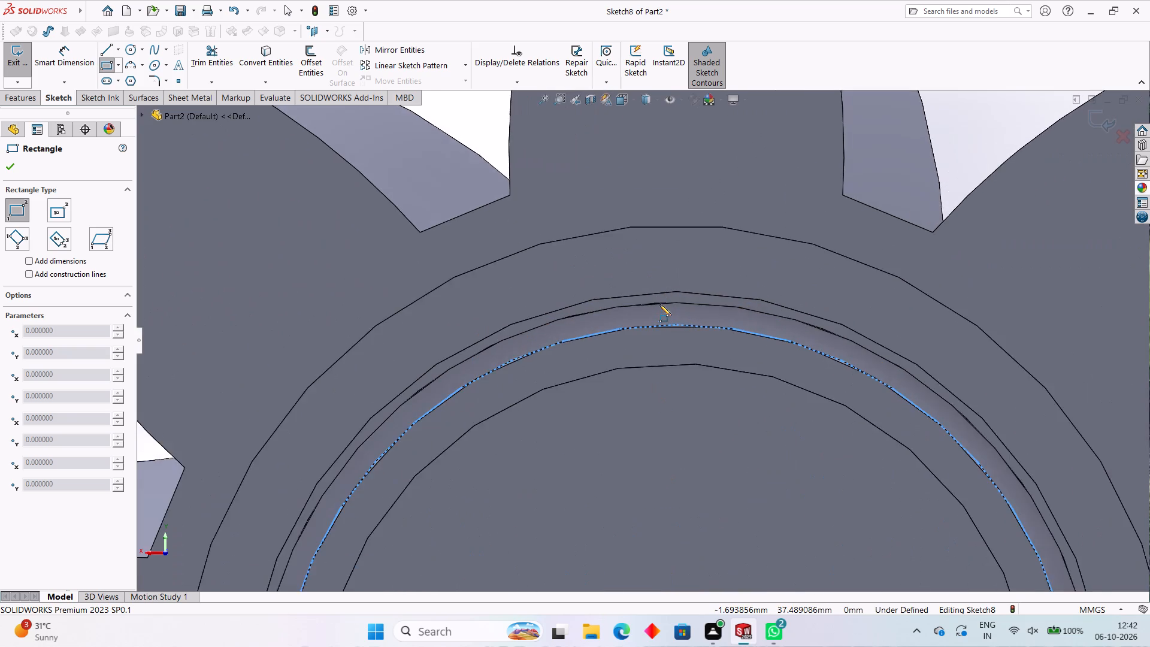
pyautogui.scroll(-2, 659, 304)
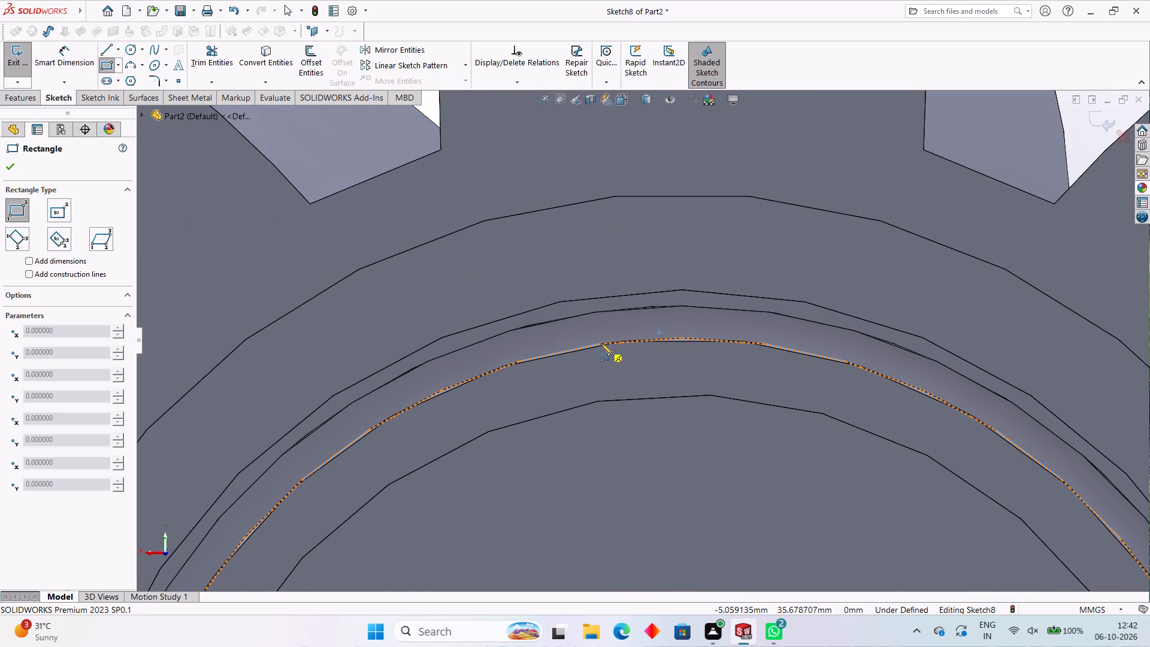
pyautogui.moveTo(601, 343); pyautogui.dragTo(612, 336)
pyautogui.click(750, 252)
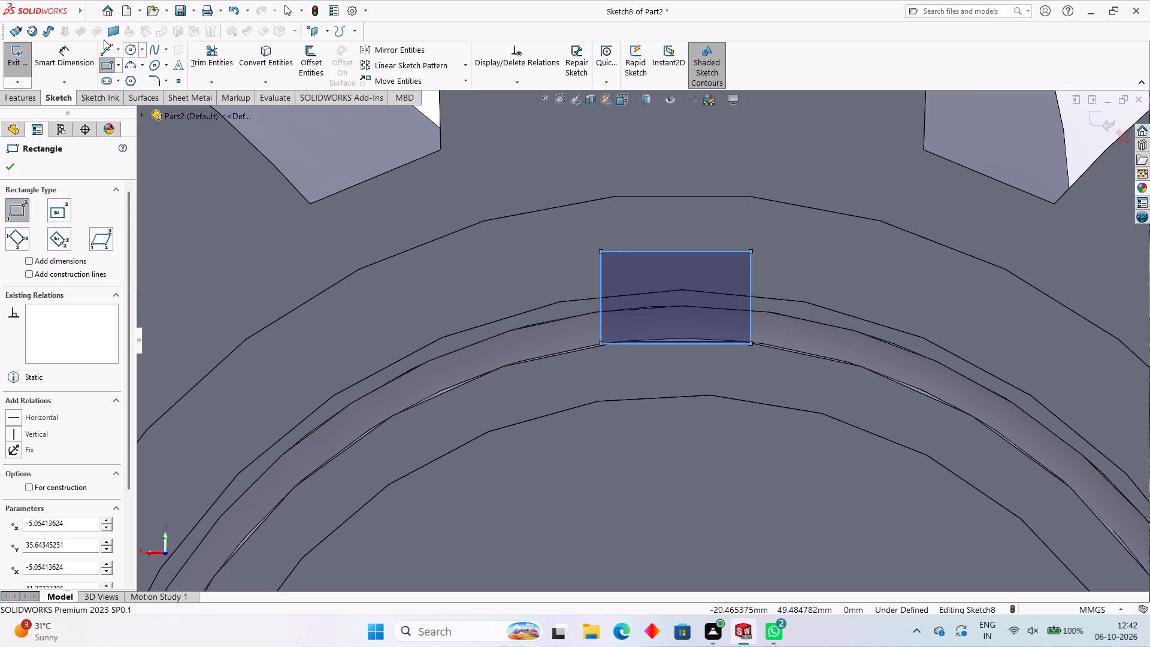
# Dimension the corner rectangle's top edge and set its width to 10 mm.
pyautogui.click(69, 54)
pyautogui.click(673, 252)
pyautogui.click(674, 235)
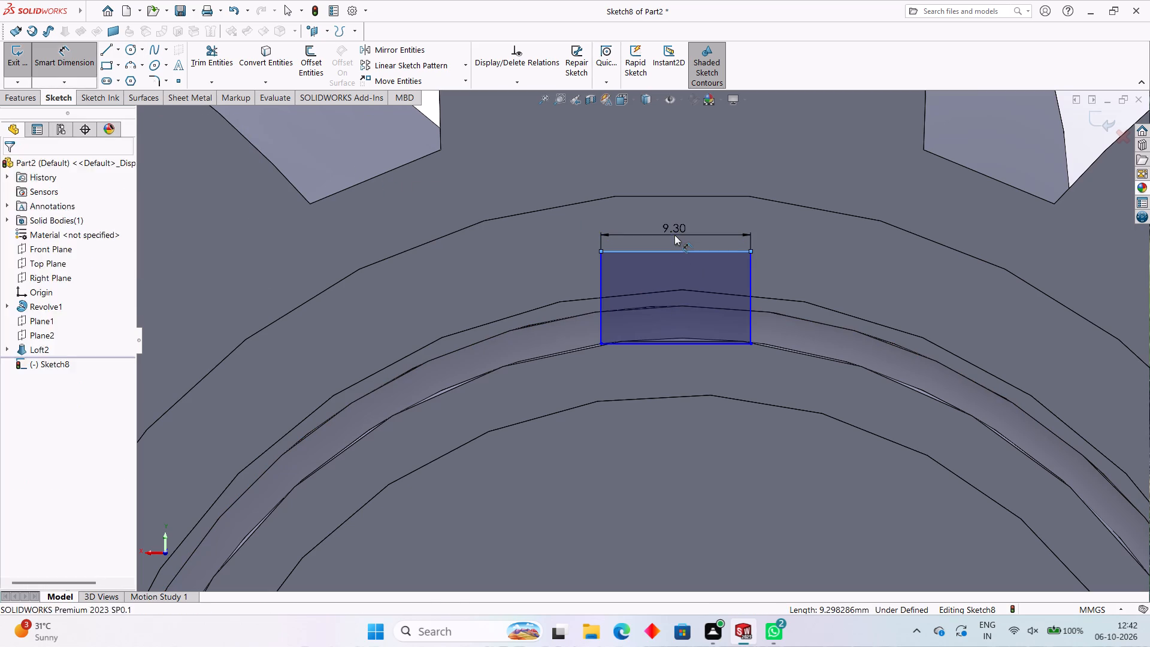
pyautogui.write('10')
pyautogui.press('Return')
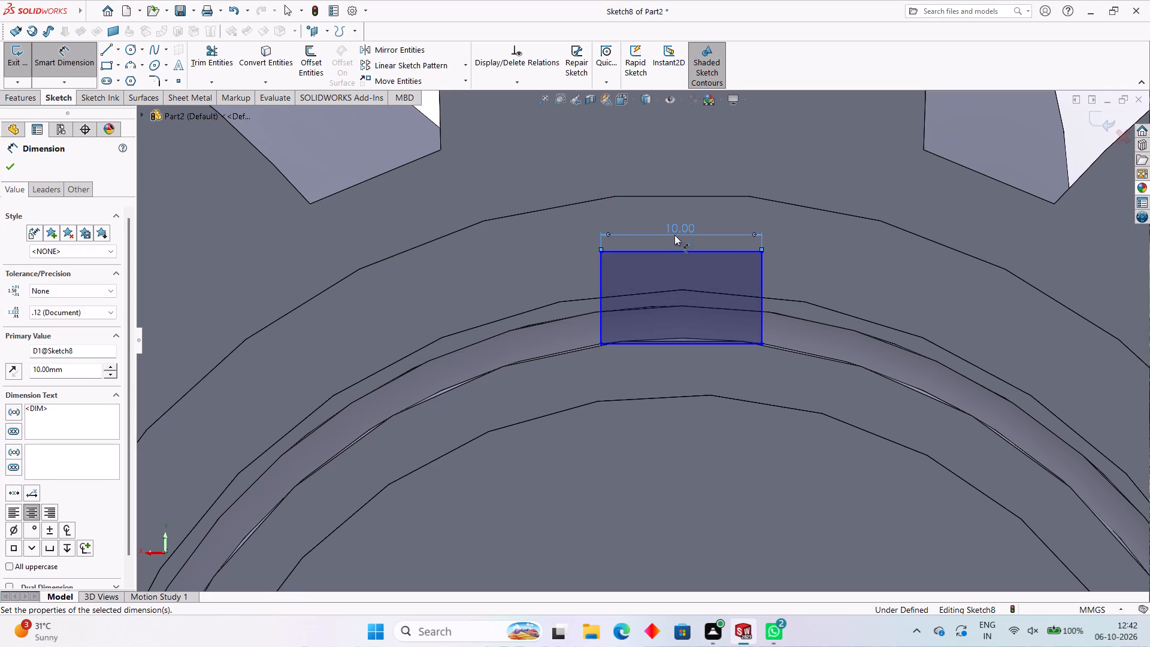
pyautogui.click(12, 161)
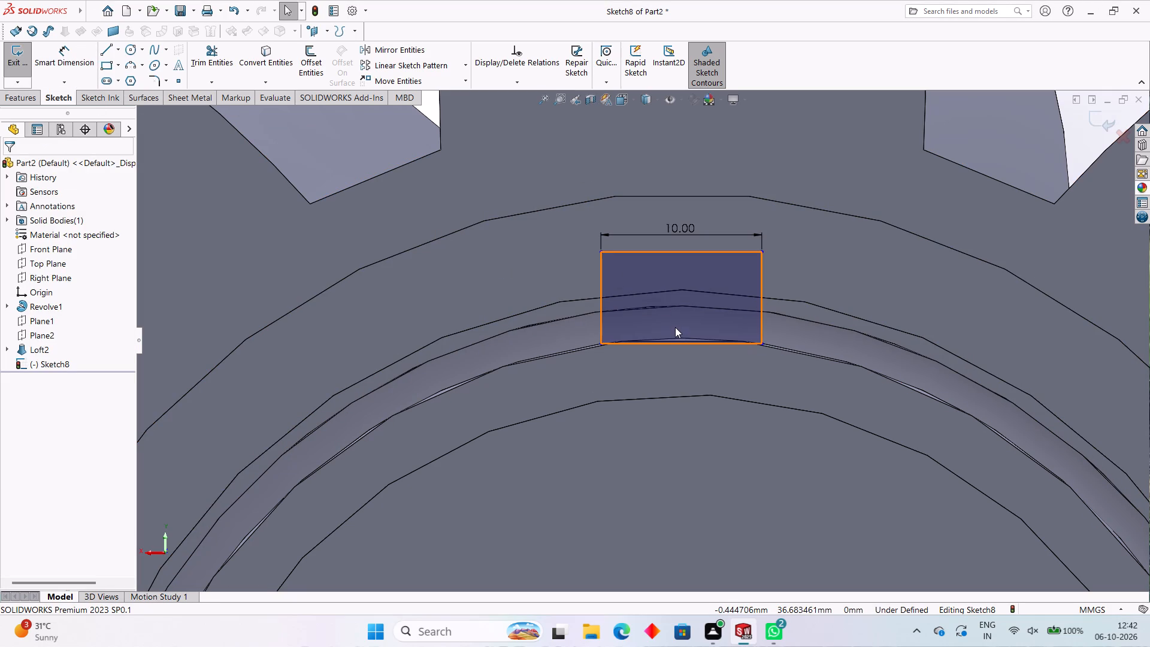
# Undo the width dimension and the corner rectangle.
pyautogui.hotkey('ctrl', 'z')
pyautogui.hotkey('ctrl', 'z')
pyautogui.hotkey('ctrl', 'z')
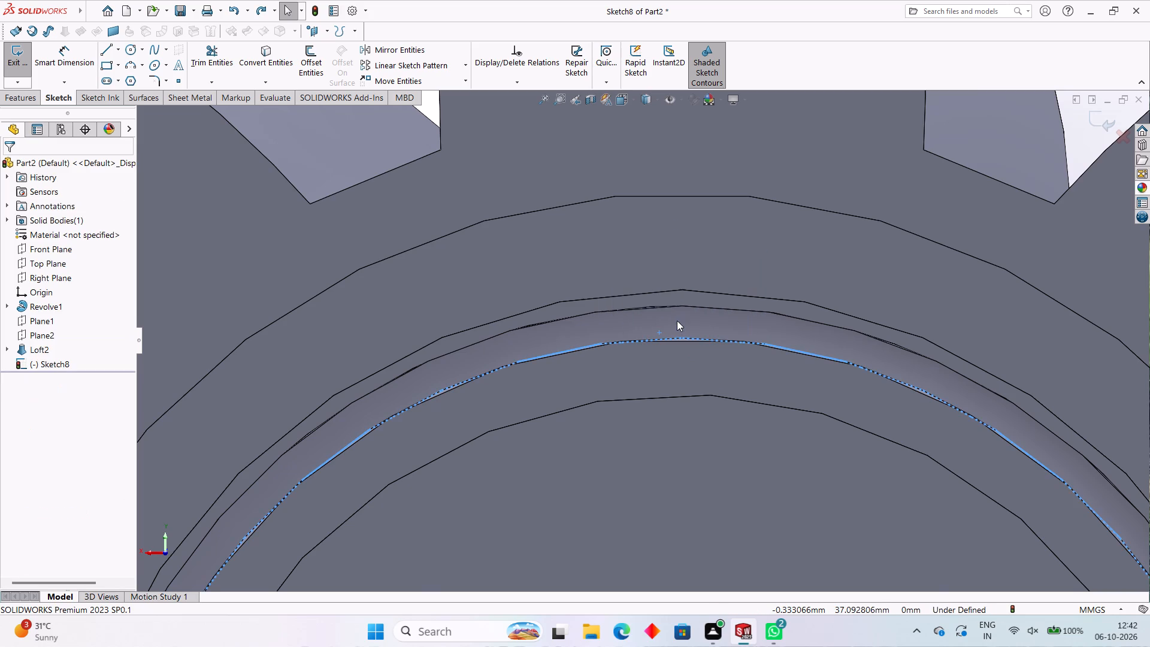
# Sketch a center rectangle about 14.8 by 6.7 mm, centred near the top of the shoulder's outer circular edge.
pyautogui.click(119, 62)
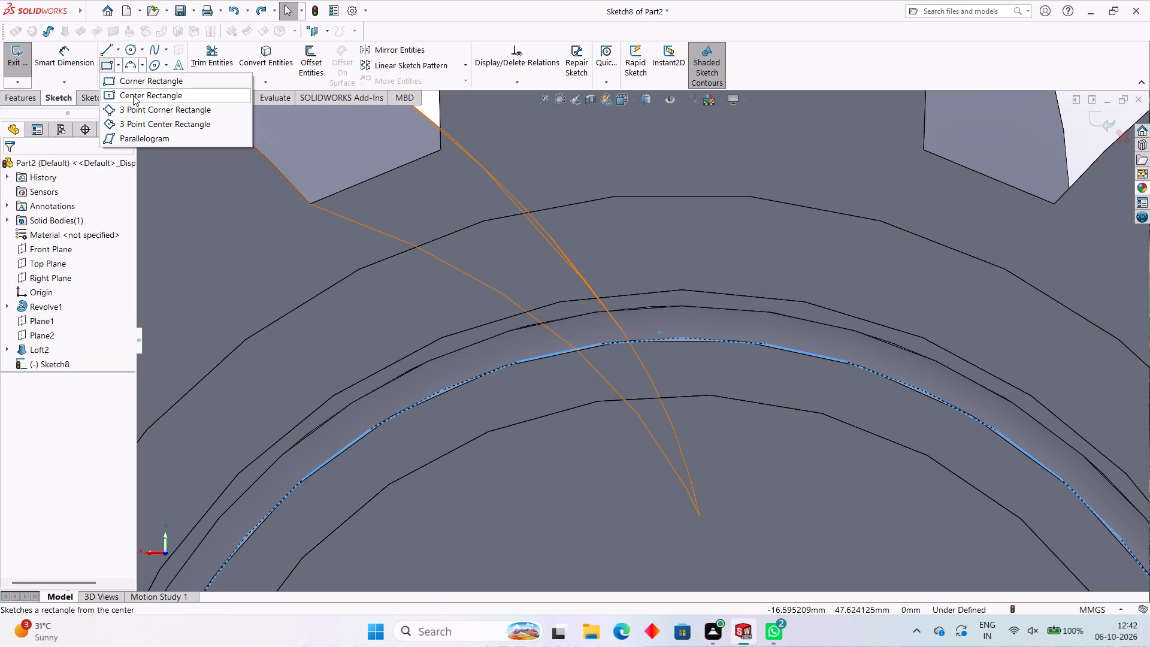
pyautogui.click(133, 95)
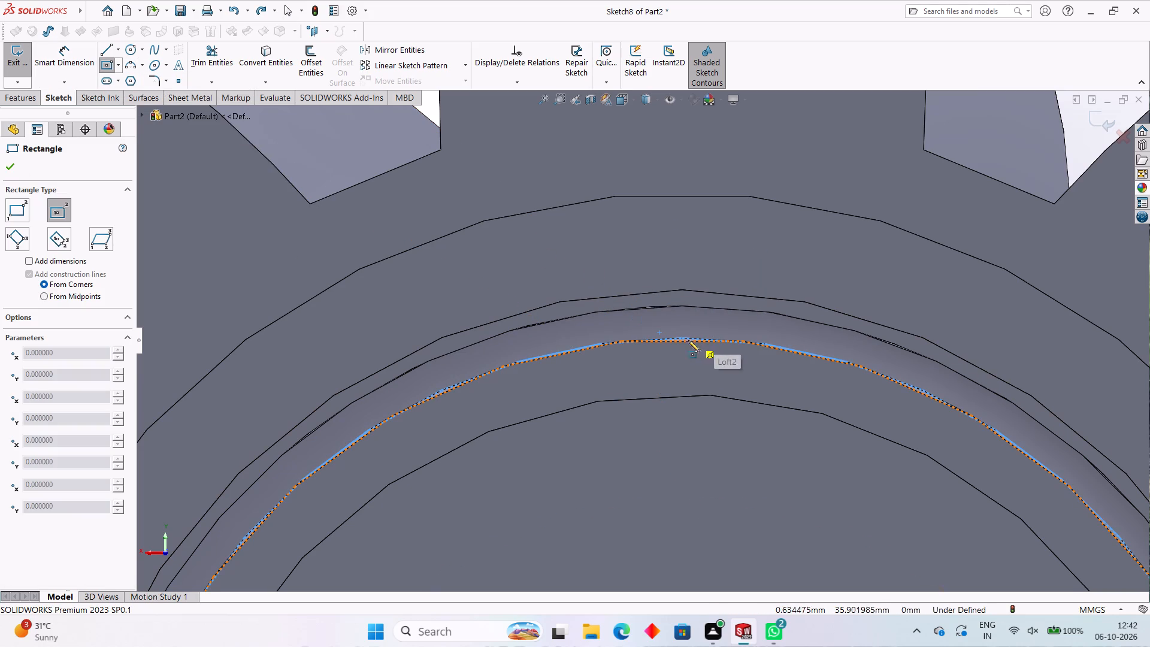
pyautogui.click(670, 339)
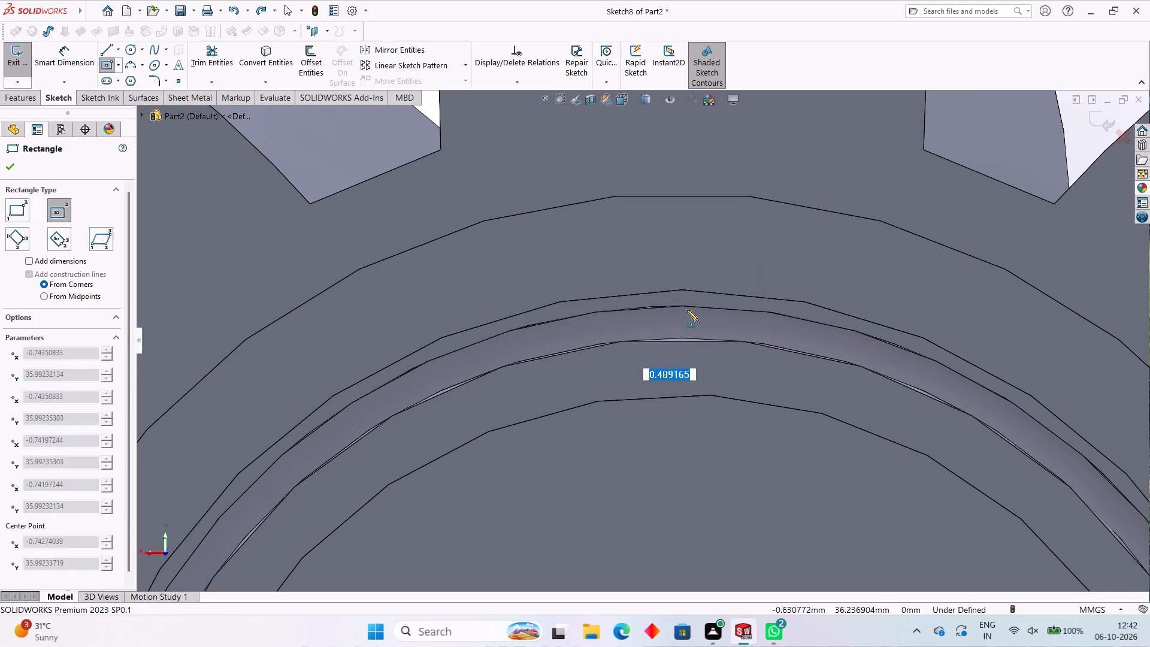
pyautogui.click(789, 284)
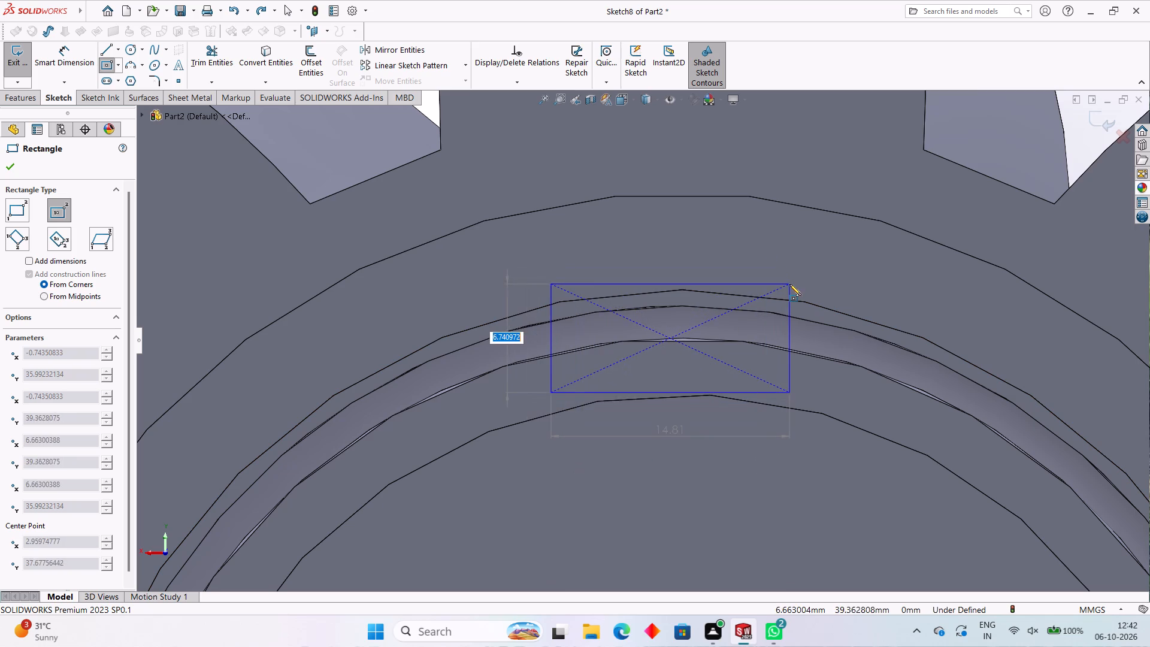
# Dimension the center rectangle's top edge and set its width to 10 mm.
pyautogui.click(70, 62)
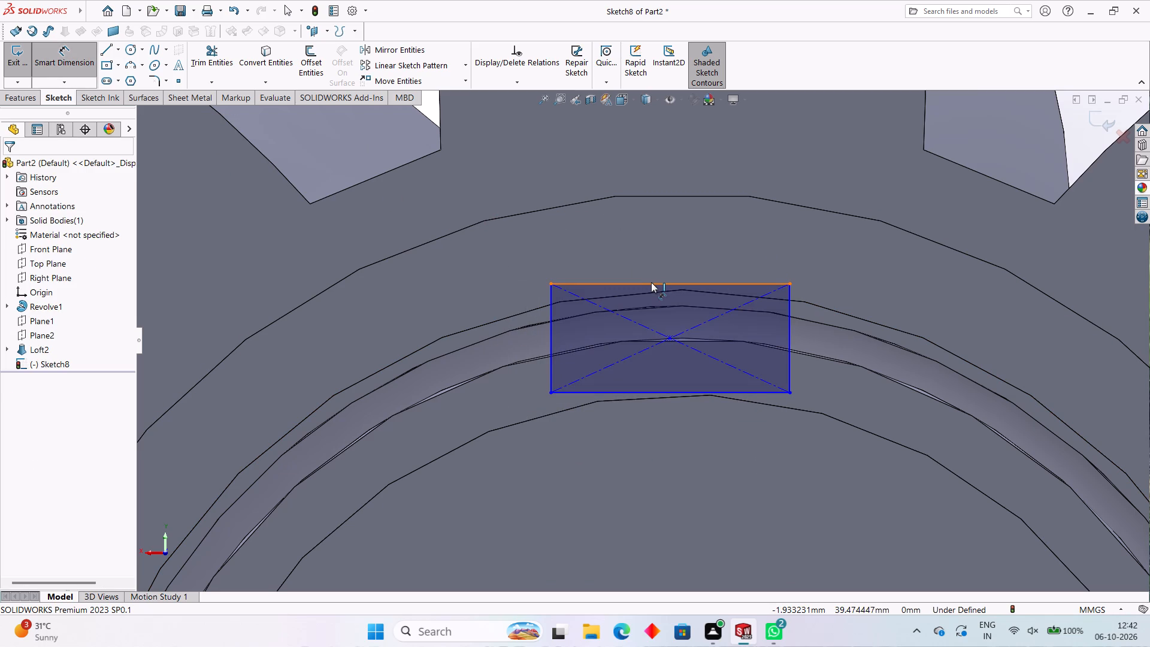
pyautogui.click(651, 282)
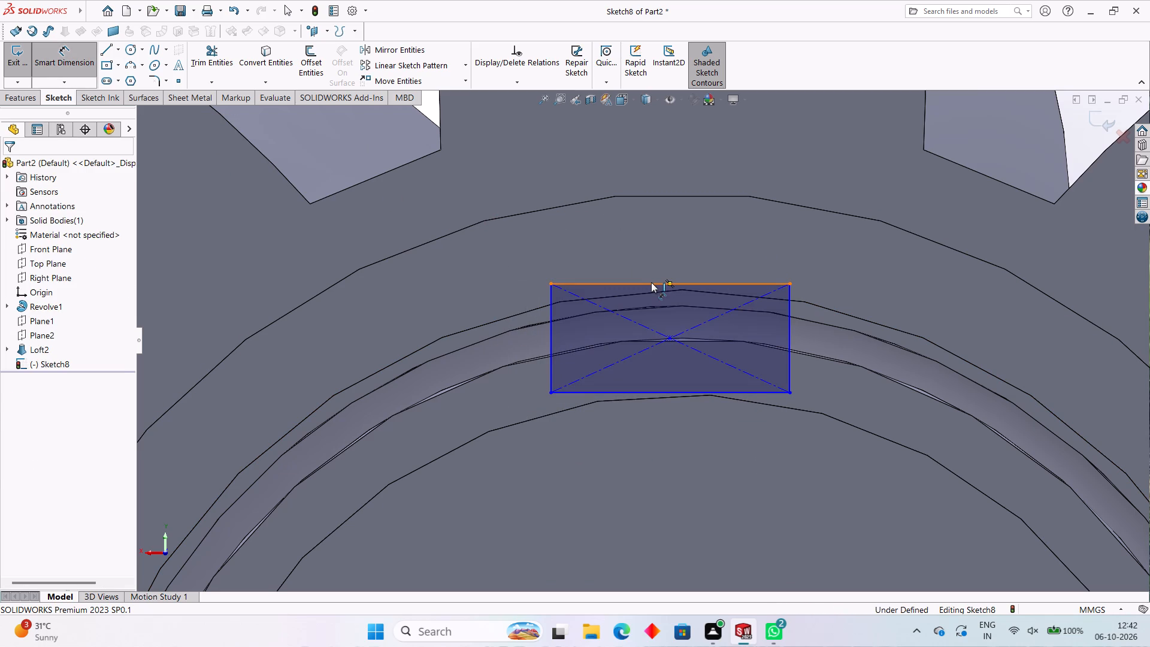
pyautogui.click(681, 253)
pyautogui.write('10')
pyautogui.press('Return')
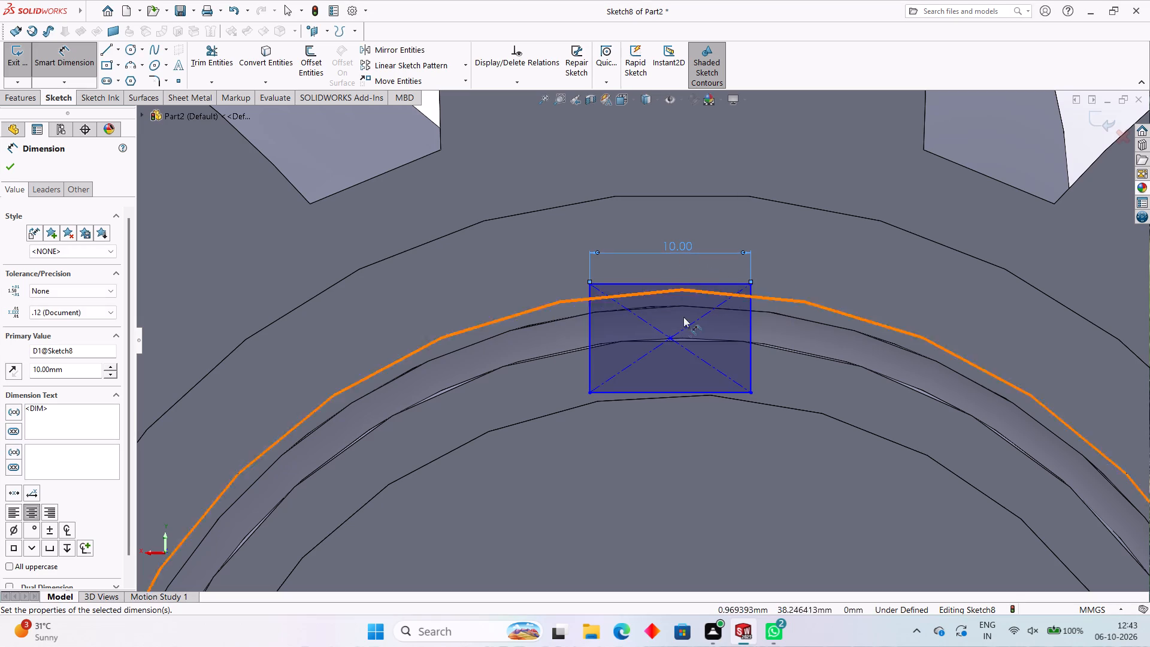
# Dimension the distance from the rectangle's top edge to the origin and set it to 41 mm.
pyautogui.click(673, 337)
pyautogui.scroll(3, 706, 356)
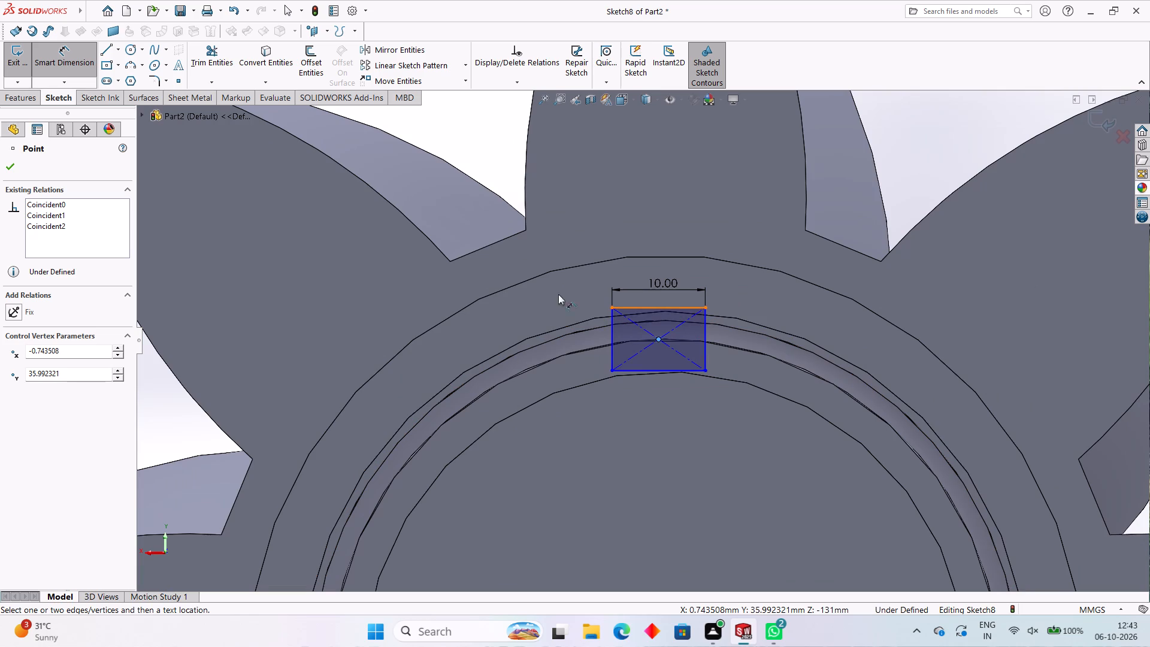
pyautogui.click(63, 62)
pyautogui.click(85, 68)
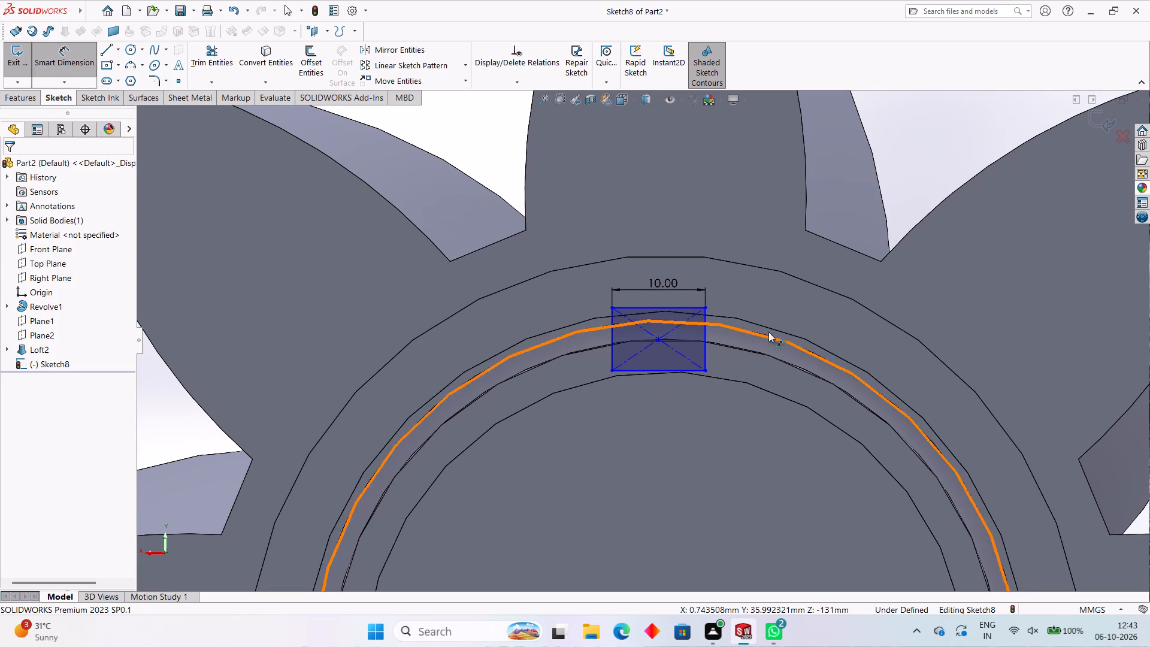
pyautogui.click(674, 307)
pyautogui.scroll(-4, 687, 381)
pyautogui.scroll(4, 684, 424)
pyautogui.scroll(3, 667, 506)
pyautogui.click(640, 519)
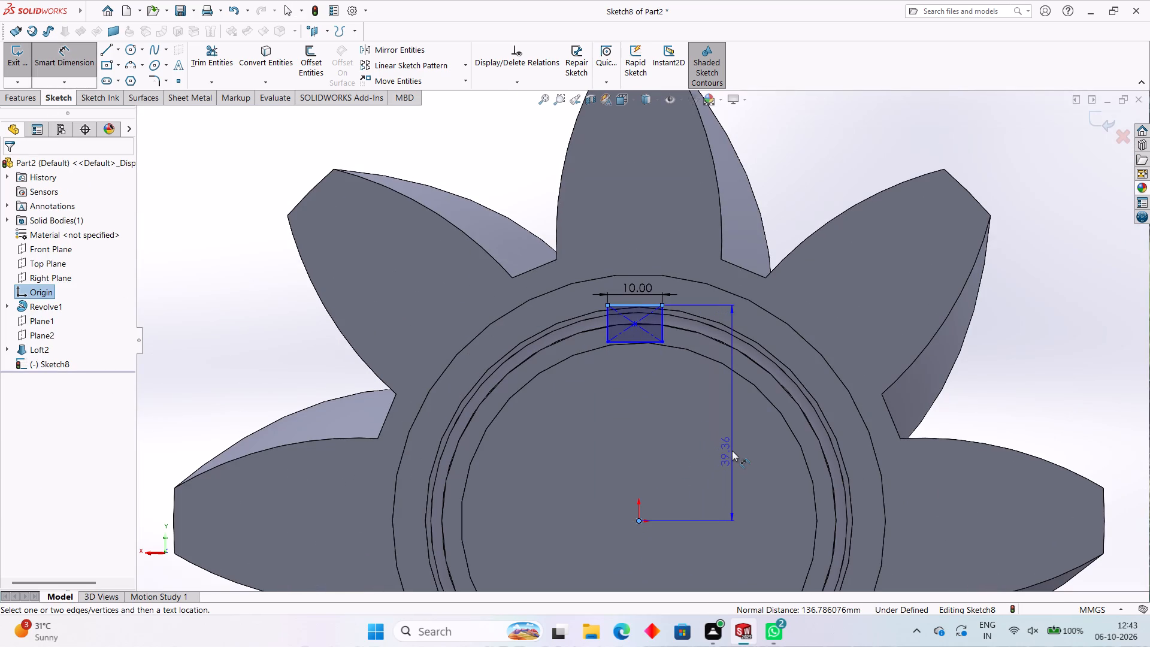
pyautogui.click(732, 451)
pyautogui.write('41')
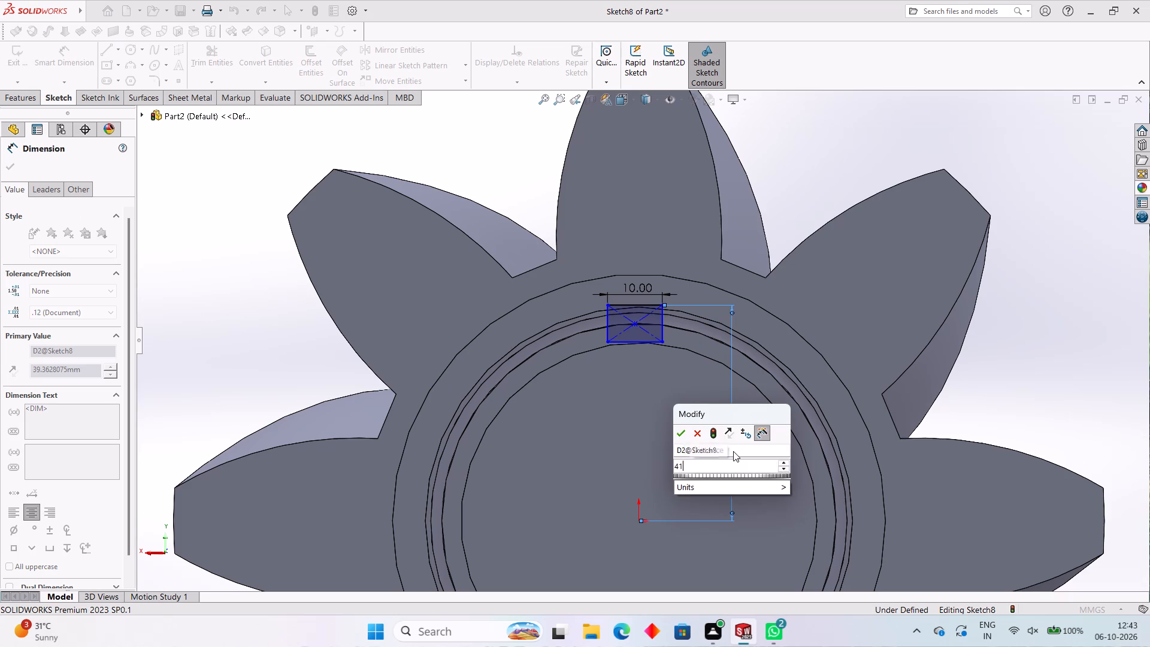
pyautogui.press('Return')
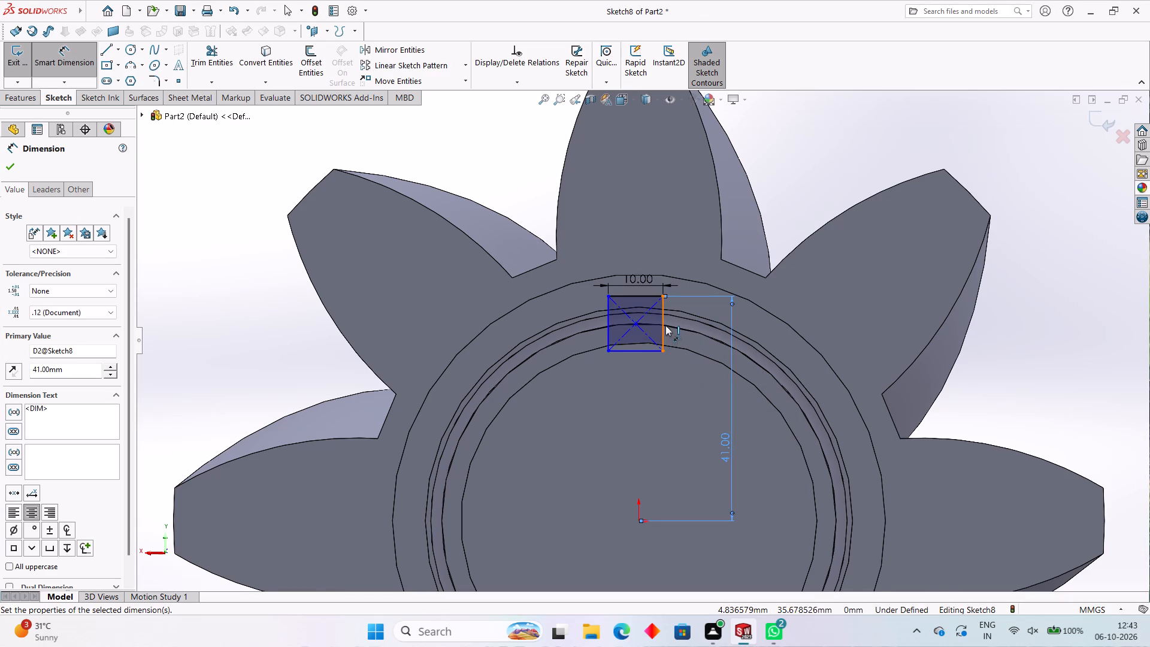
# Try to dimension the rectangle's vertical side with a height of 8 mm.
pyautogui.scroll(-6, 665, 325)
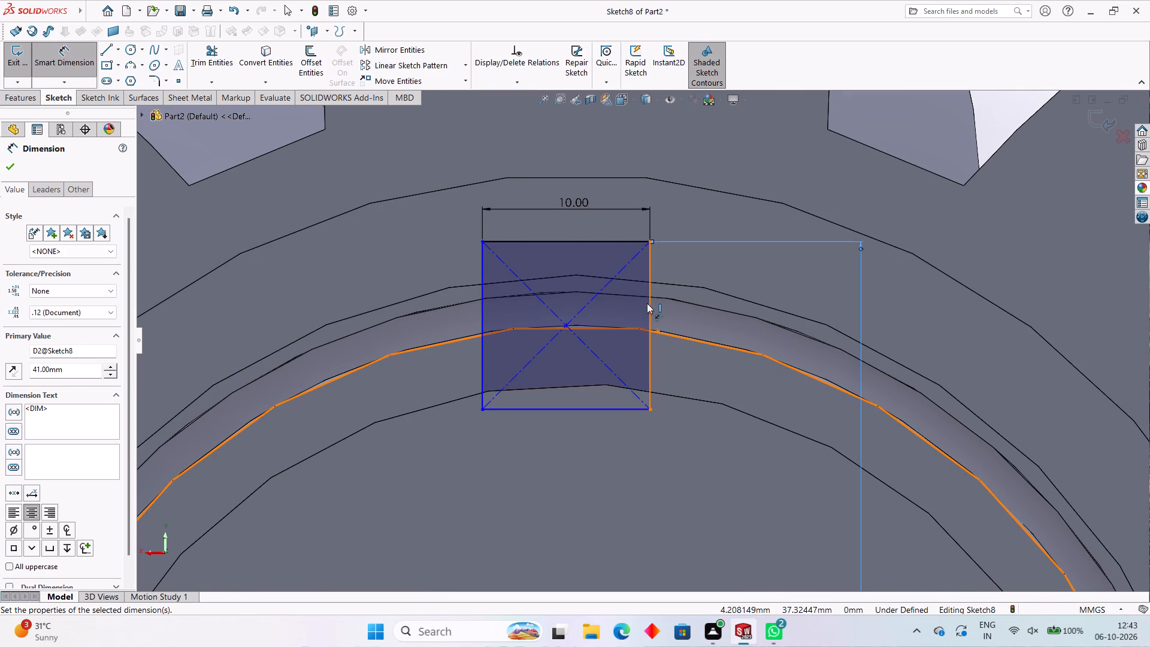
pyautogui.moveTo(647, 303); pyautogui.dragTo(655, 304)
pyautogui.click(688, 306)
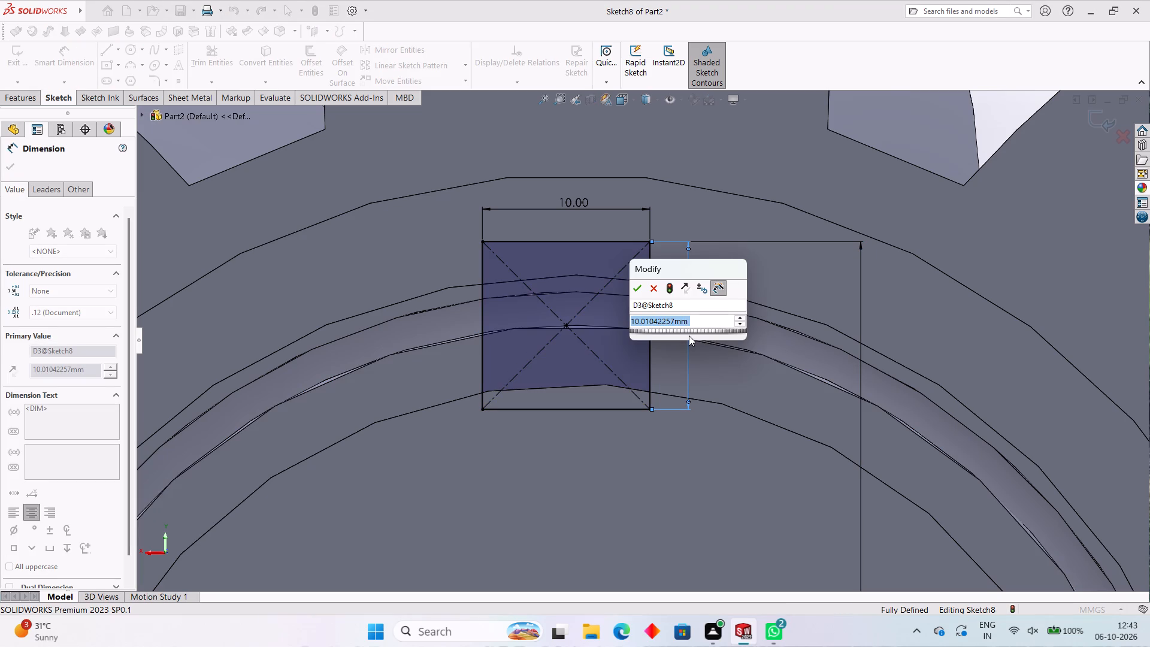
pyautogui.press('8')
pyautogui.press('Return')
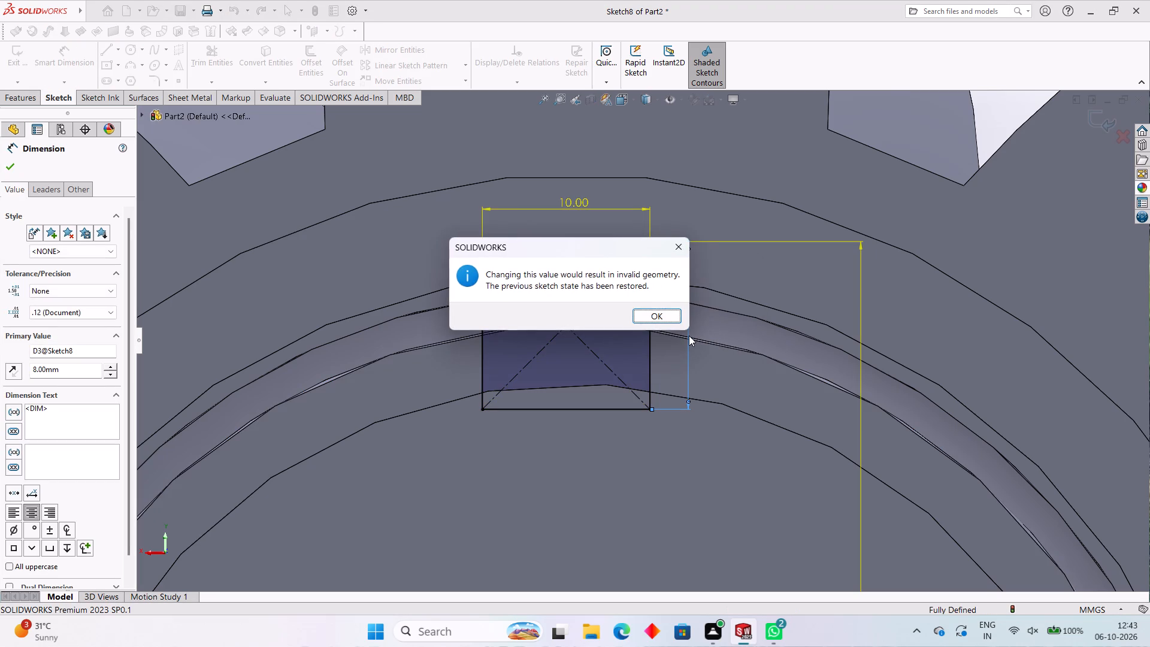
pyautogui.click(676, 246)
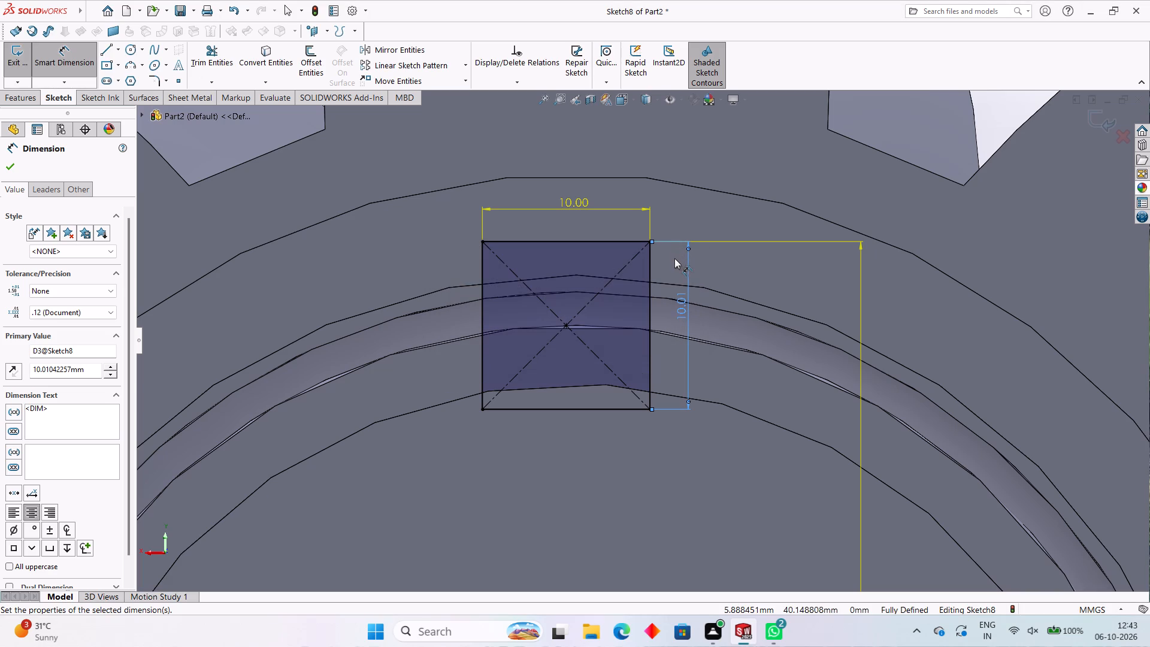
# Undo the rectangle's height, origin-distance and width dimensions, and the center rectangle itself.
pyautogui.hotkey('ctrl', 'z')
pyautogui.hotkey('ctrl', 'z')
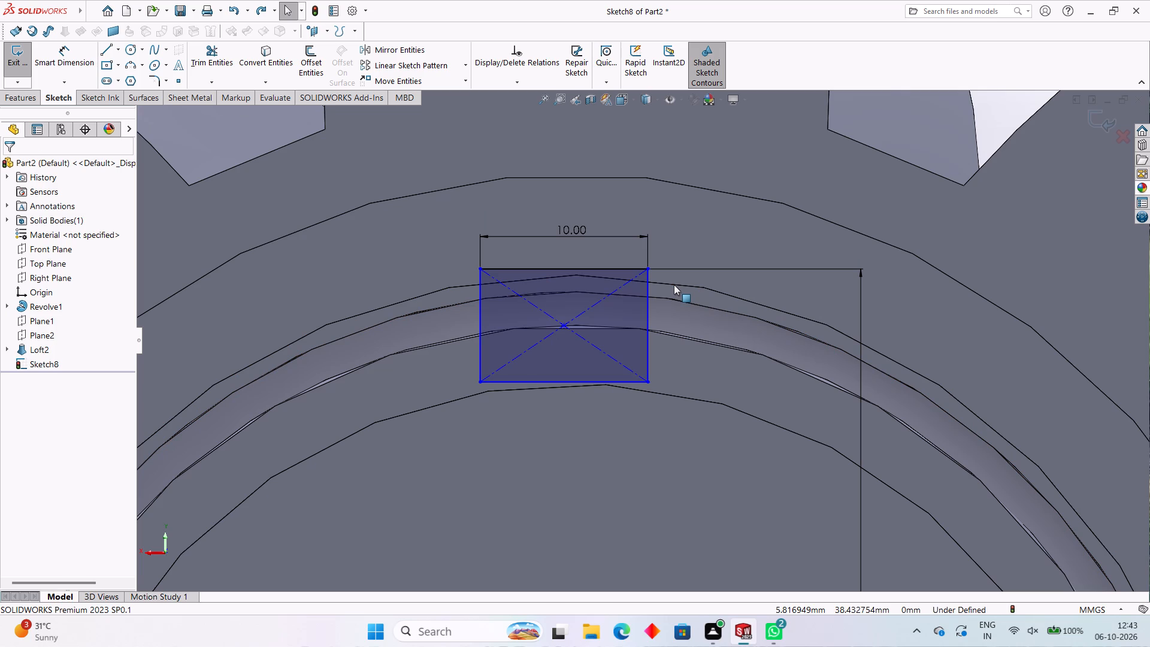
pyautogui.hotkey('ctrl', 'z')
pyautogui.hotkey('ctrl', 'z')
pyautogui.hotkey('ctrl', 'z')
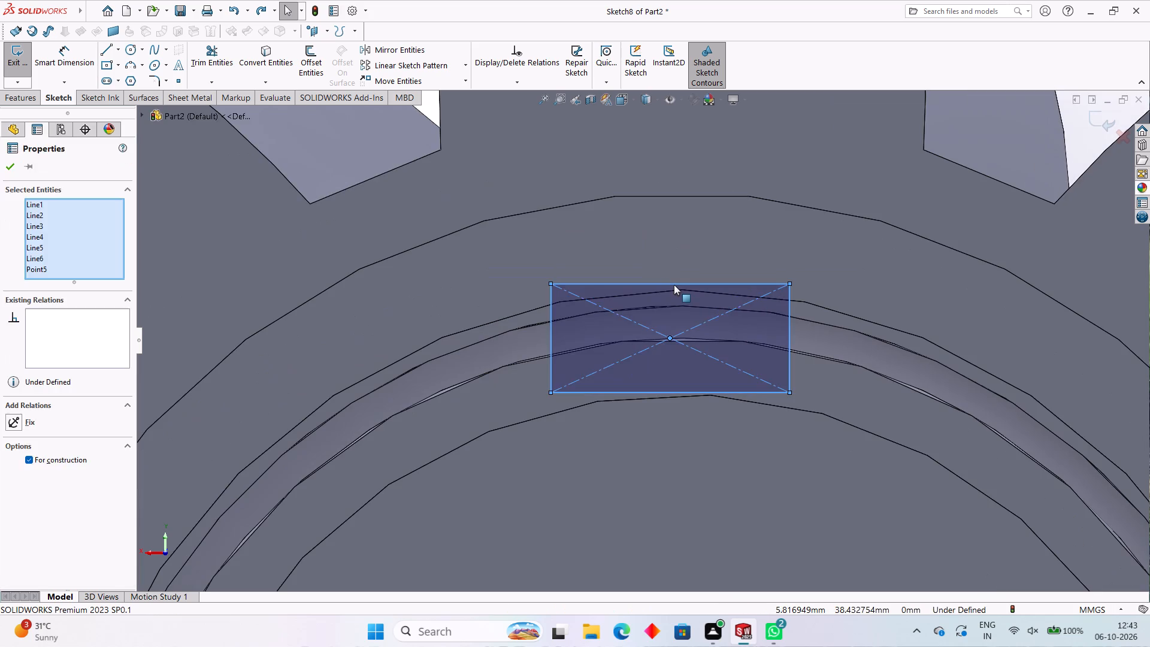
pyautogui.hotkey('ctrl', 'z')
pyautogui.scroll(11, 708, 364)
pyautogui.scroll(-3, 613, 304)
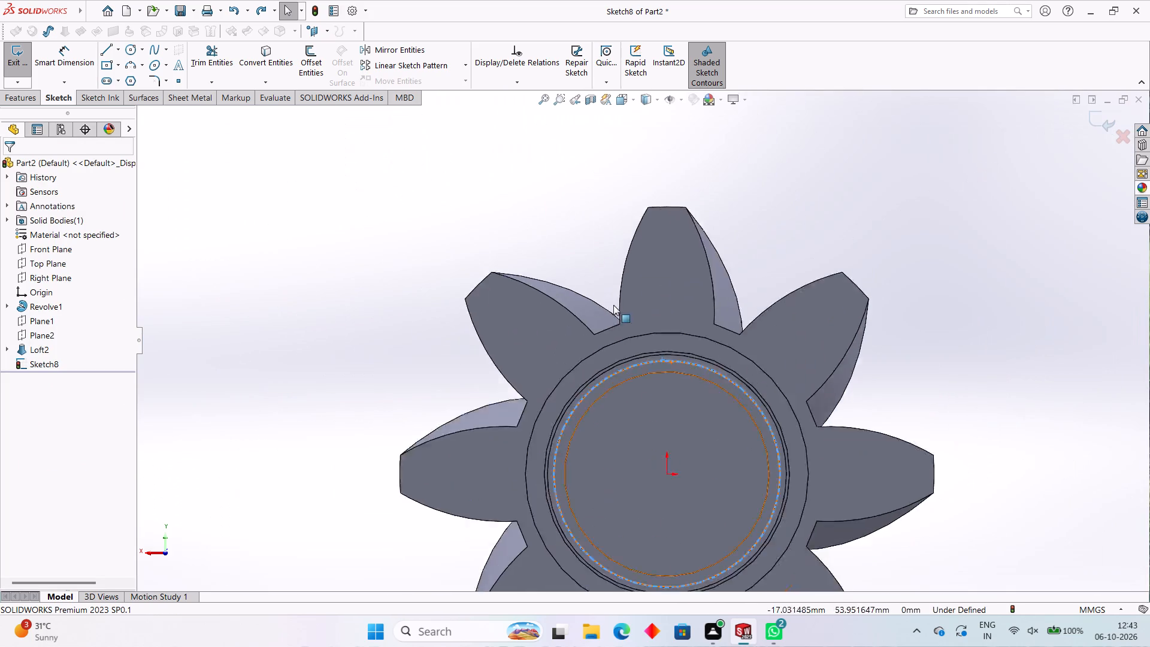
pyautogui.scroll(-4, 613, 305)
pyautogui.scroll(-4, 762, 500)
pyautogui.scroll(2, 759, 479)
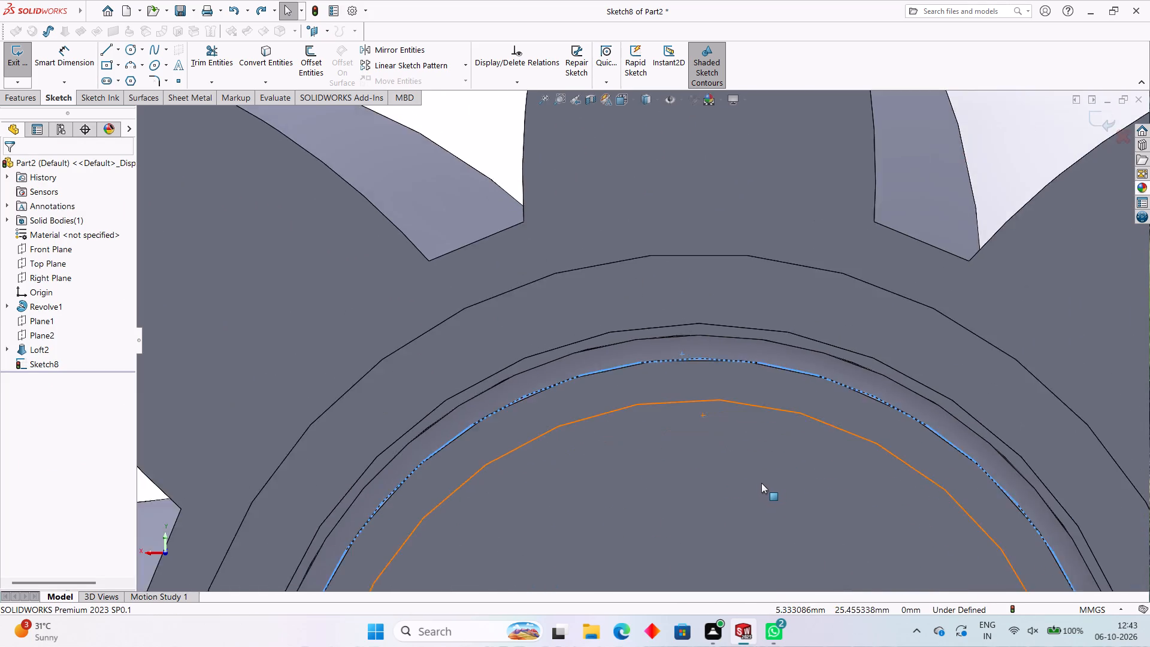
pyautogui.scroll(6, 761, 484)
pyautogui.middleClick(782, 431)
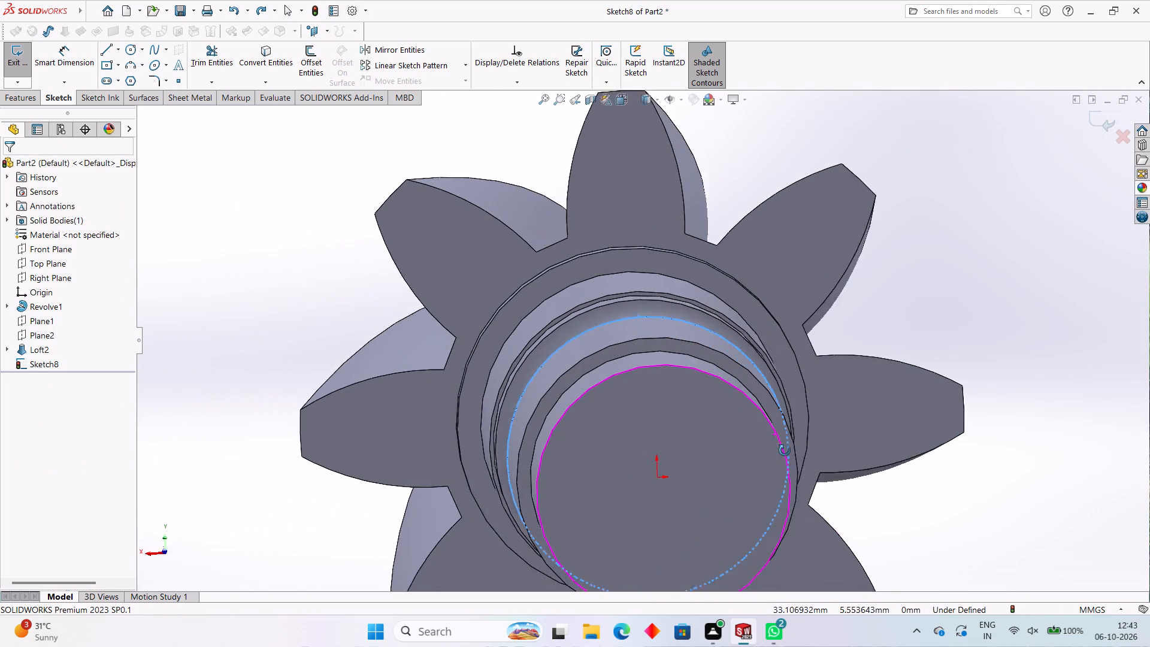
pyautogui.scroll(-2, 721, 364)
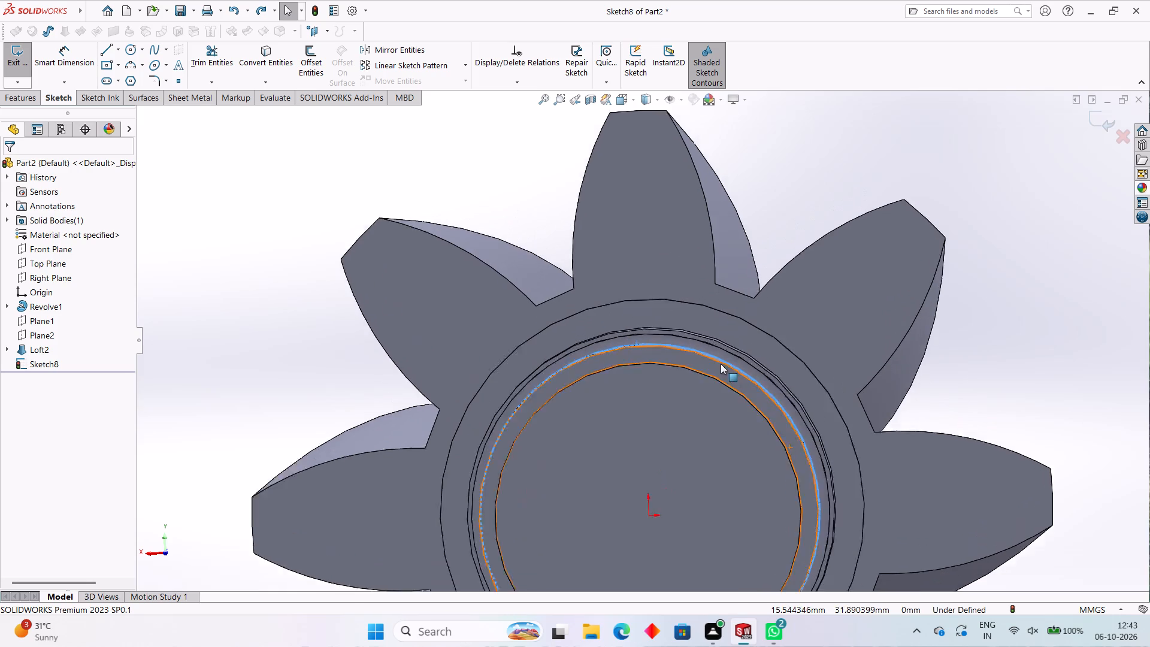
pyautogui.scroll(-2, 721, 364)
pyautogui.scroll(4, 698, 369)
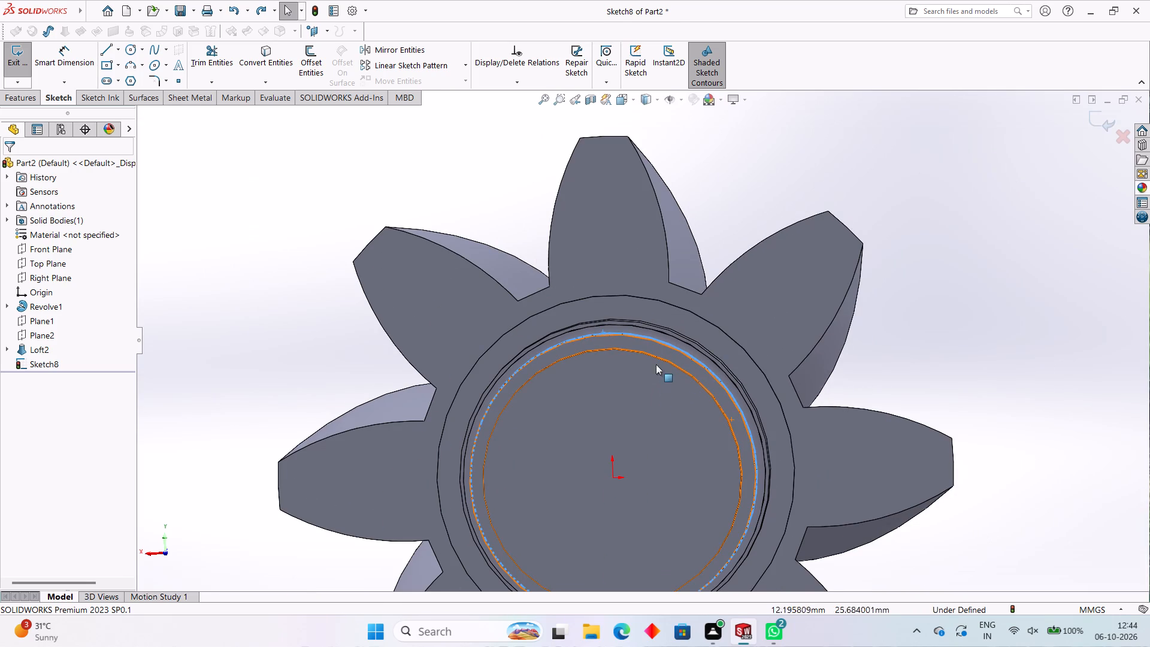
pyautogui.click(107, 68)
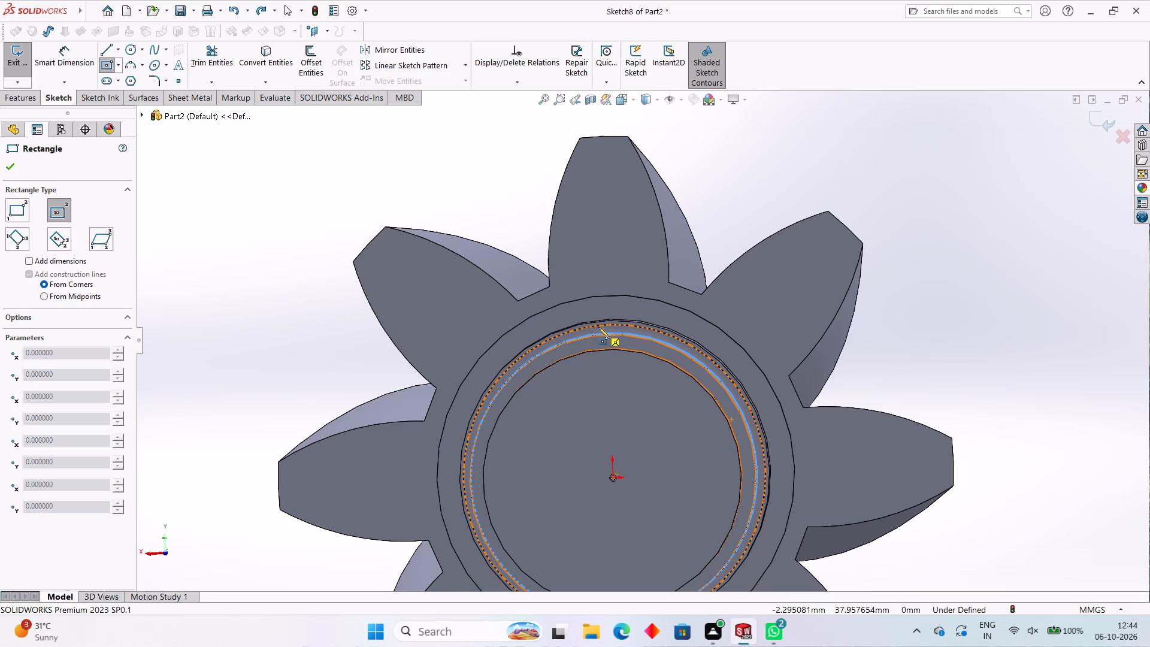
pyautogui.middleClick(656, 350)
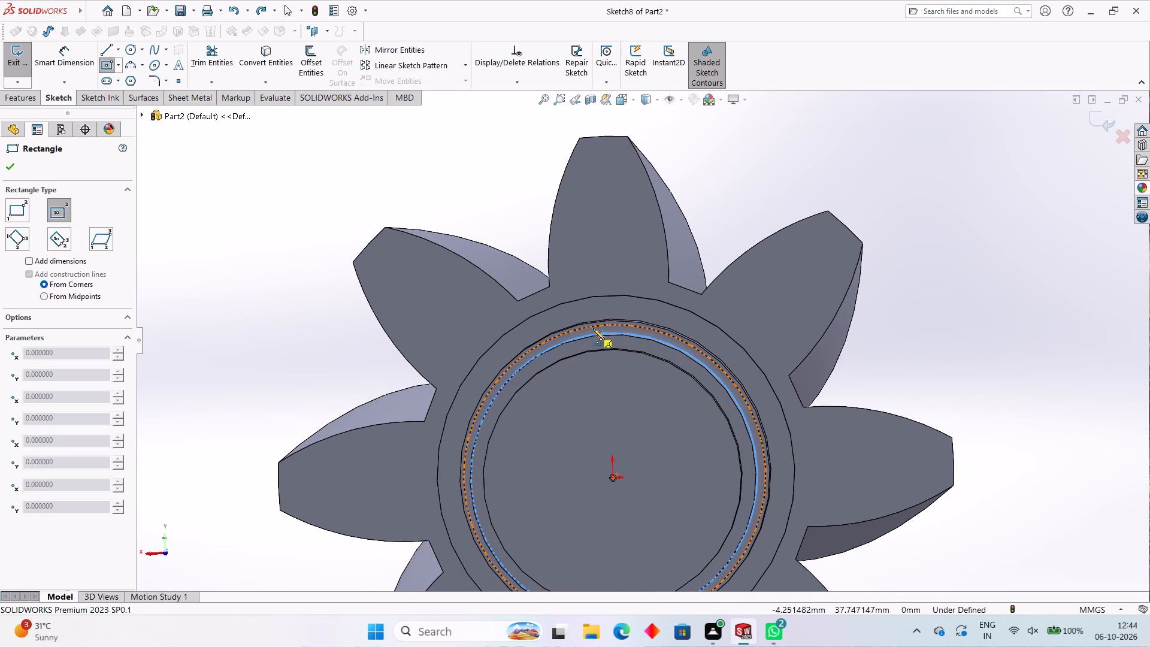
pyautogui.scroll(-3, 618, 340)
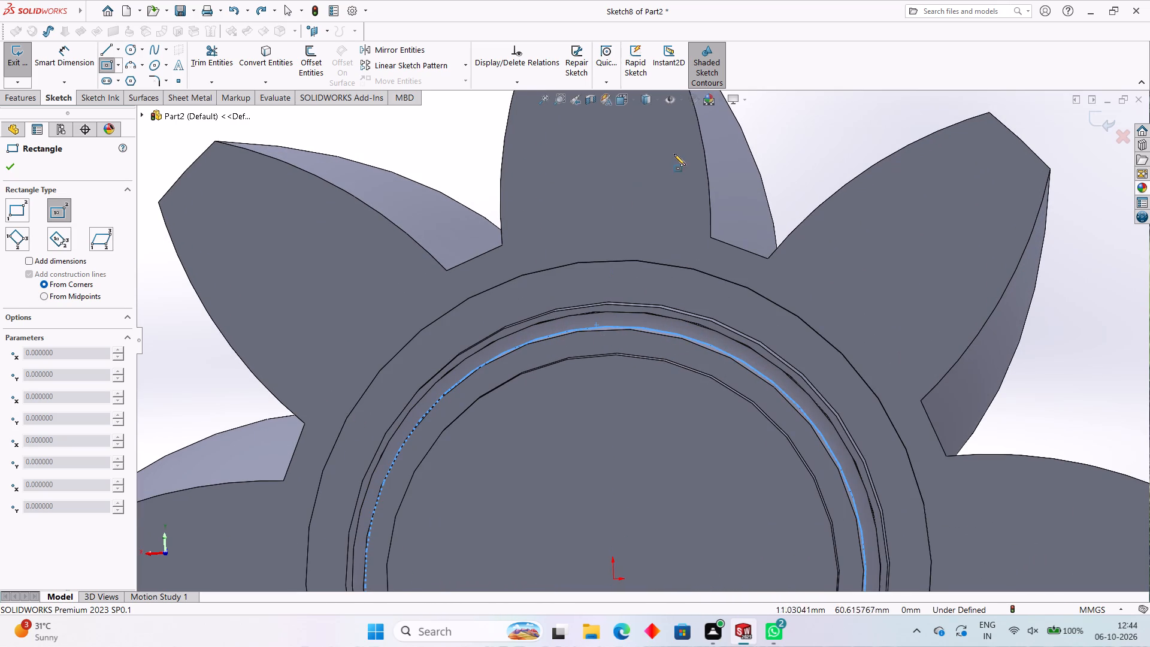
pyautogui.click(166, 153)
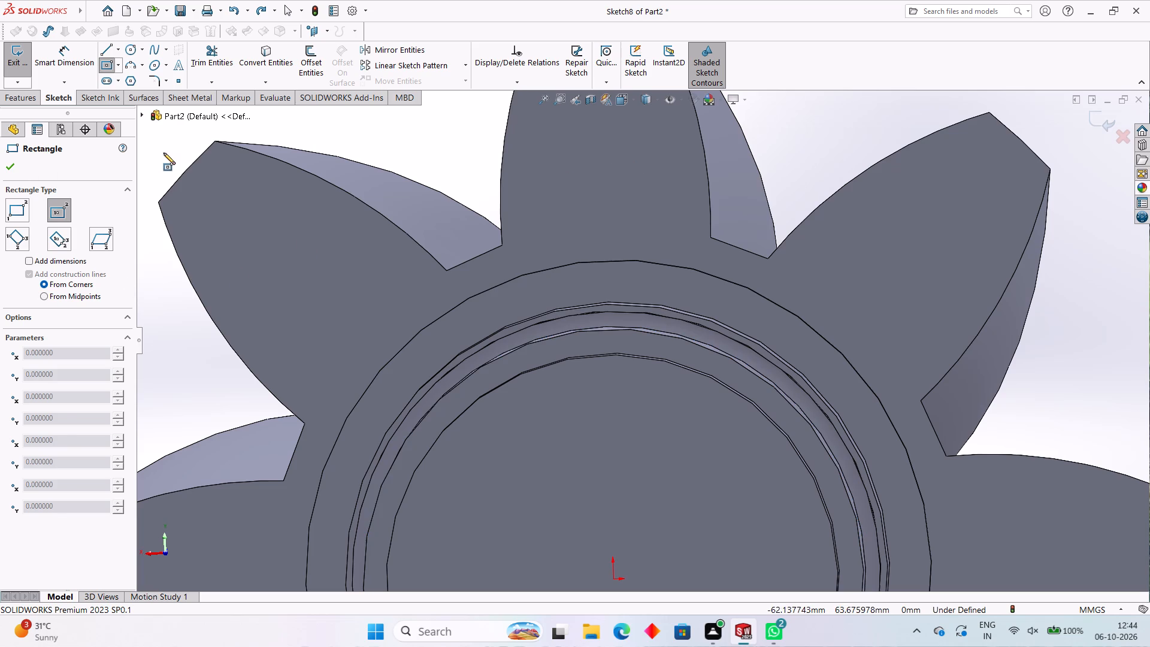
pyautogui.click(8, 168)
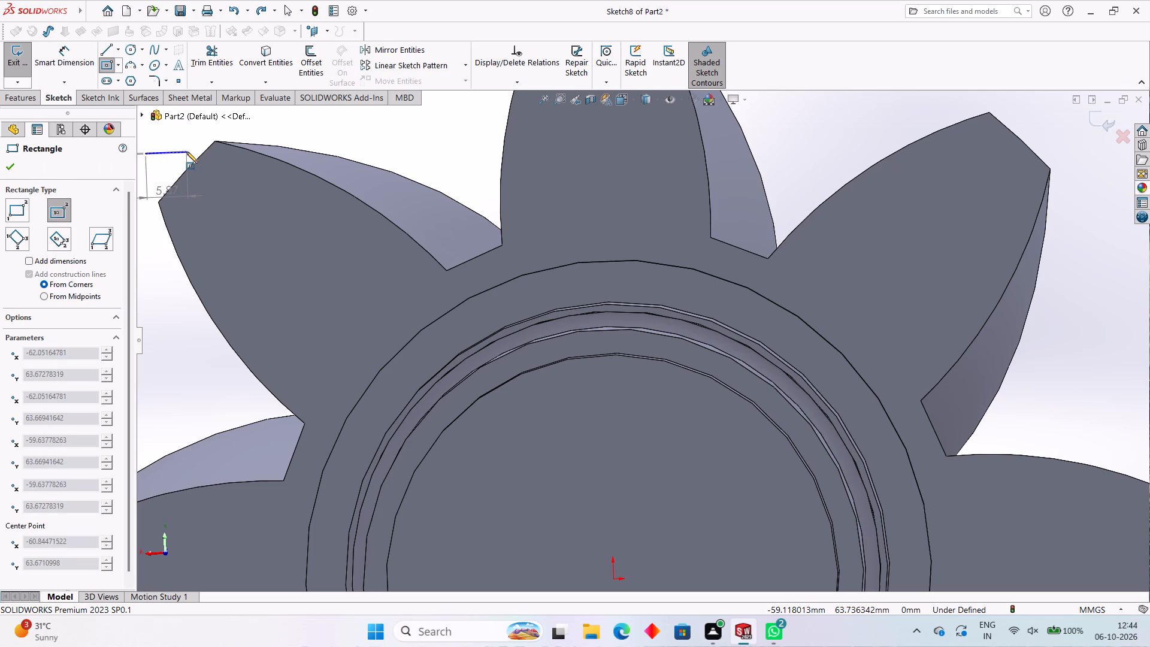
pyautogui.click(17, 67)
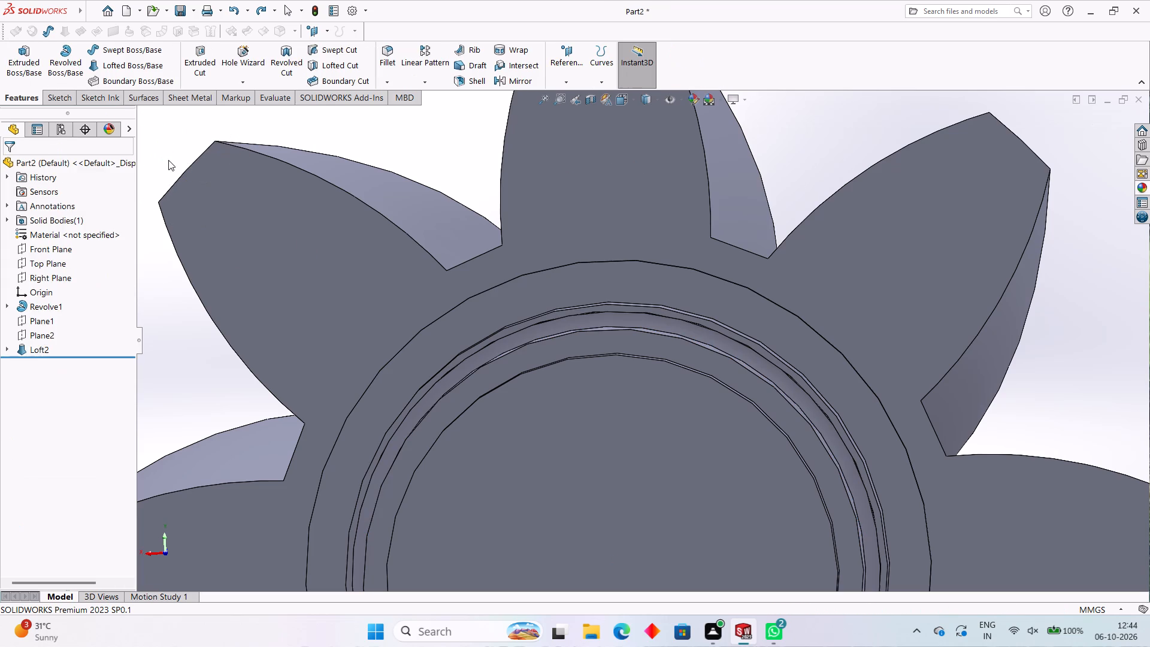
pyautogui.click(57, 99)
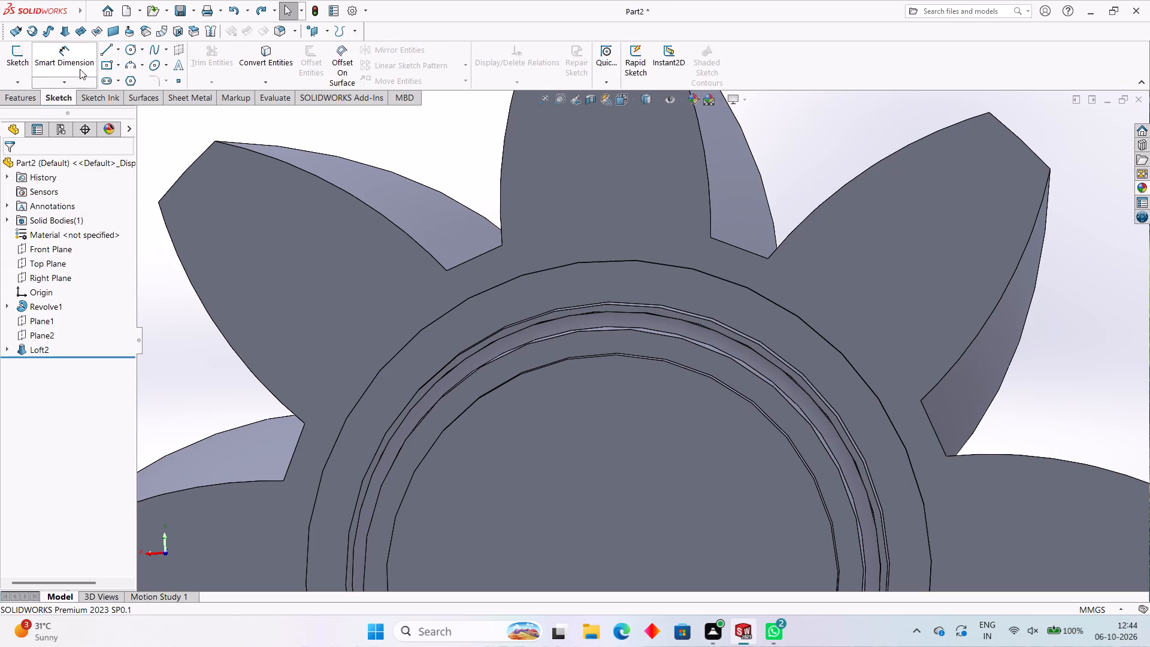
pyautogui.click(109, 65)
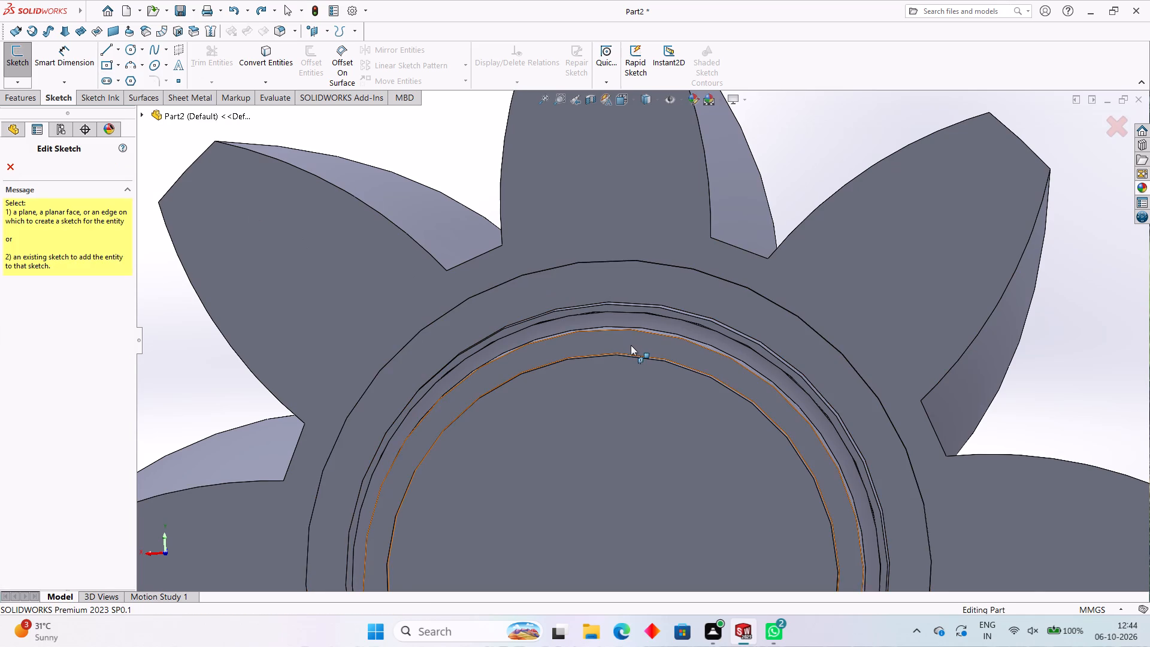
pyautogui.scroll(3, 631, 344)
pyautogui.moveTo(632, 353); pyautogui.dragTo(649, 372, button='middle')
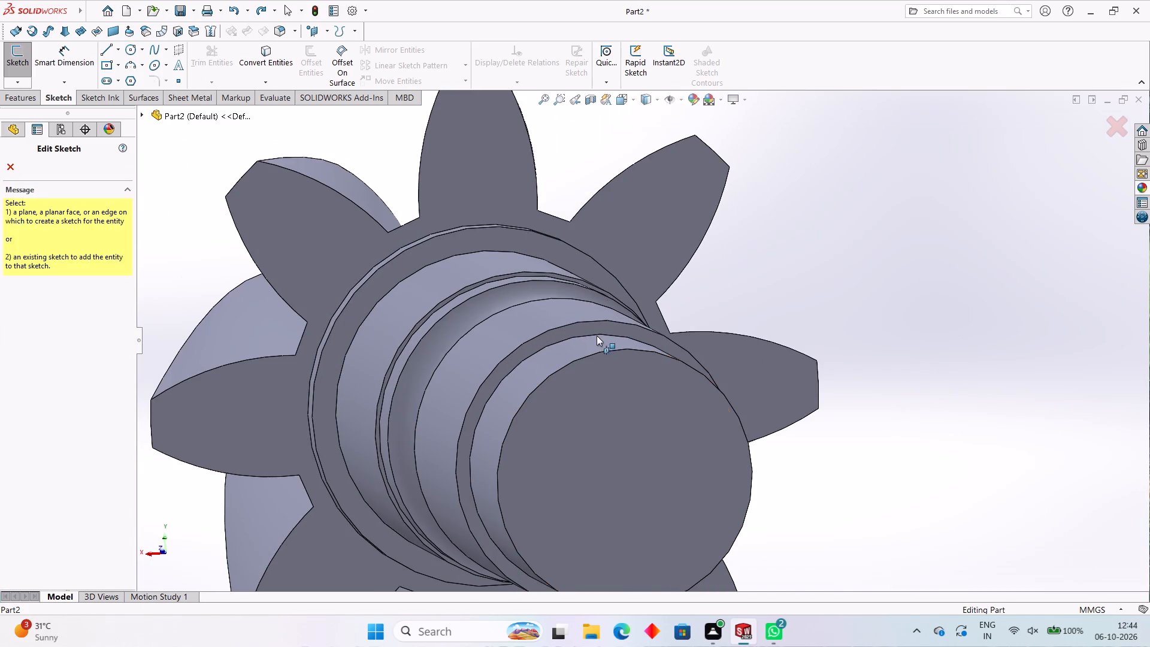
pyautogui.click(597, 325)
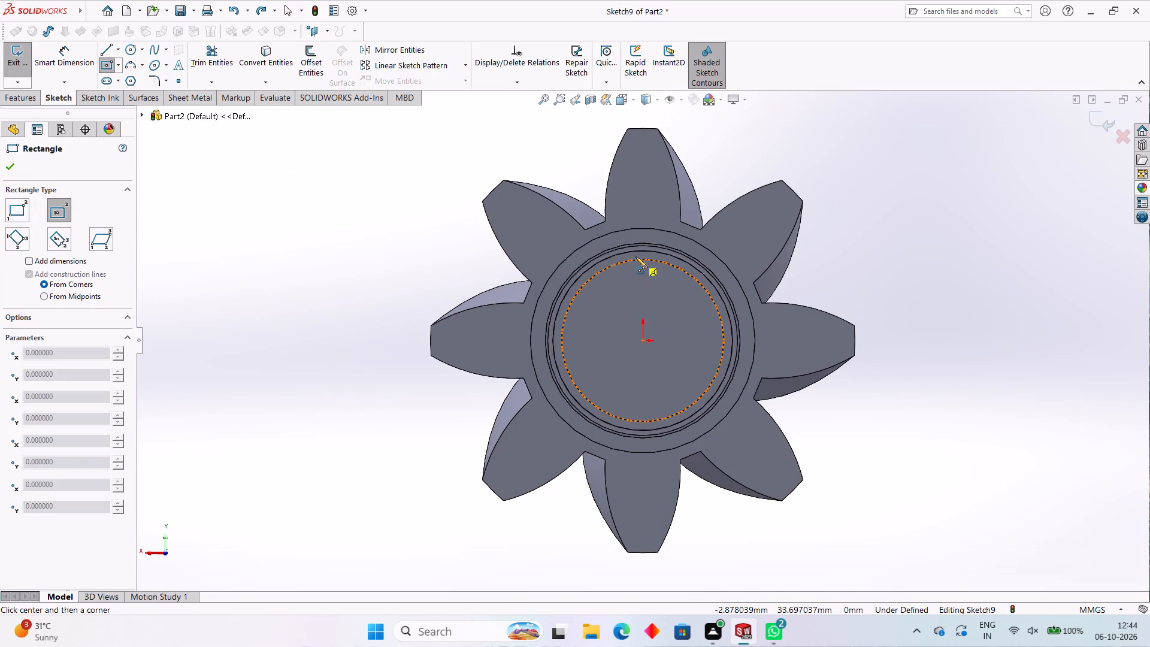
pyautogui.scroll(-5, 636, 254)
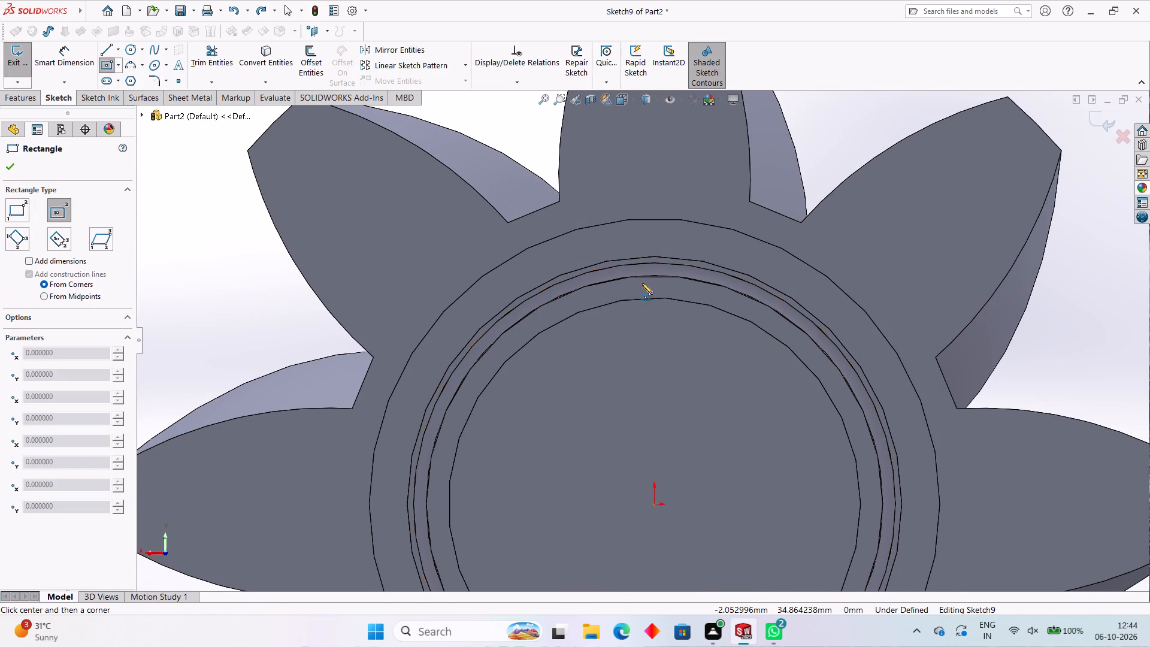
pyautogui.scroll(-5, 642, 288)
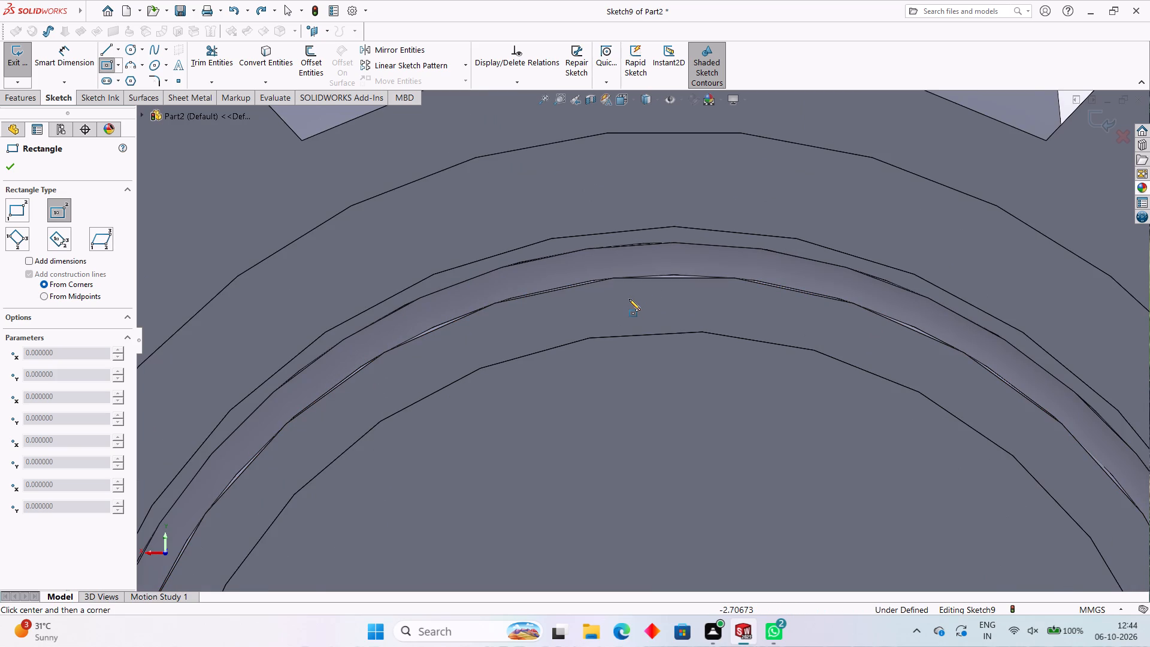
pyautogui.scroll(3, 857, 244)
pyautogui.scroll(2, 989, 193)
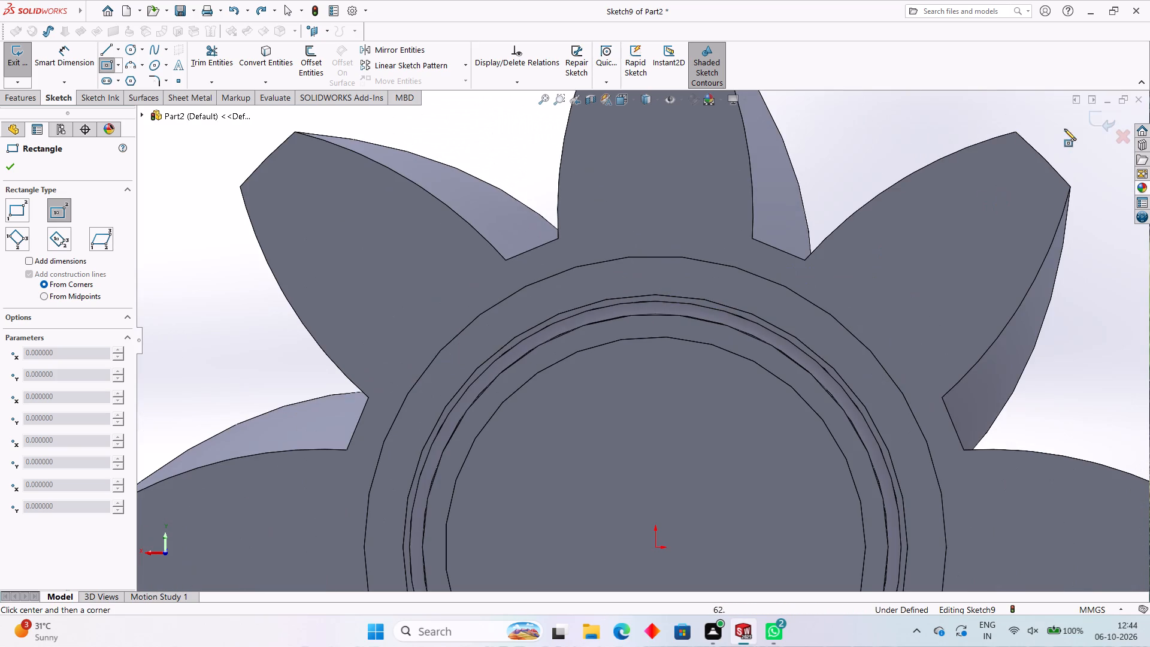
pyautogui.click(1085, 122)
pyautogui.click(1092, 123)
# Start a new sketch on the narrow ring-shaped shoulder face near the shaft's free end.
pyautogui.scroll(3, 789, 272)
pyautogui.moveTo(774, 295); pyautogui.dragTo(774, 295, button='middle')
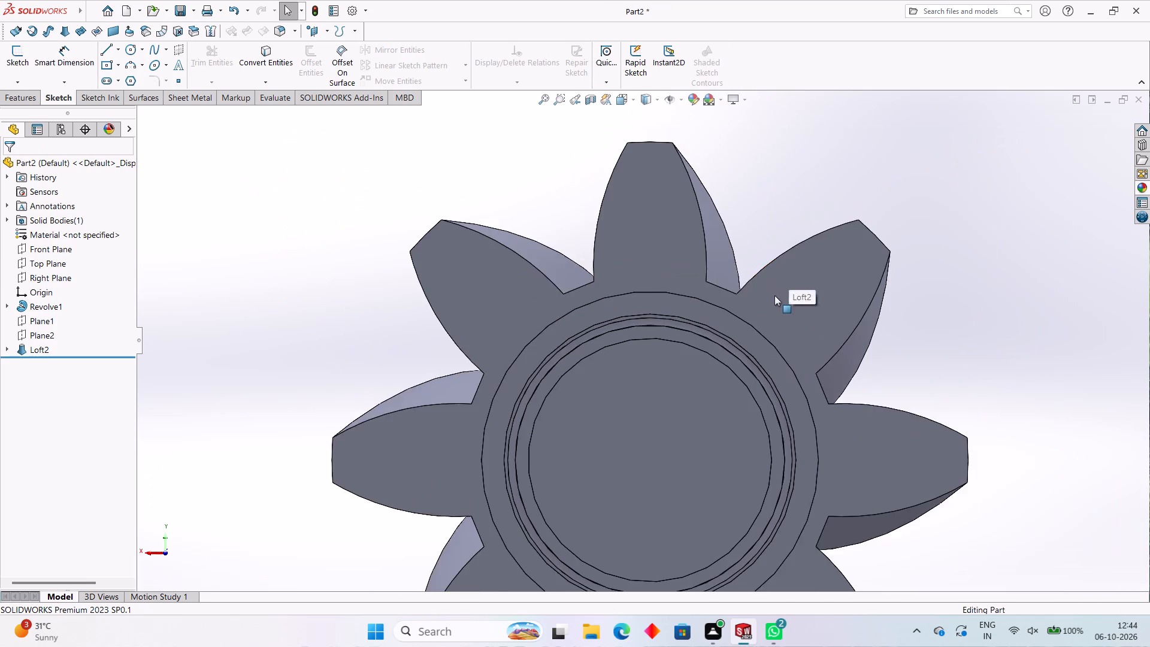
pyautogui.moveTo(774, 295); pyautogui.dragTo(810, 317, button='middle')
pyautogui.click(814, 424)
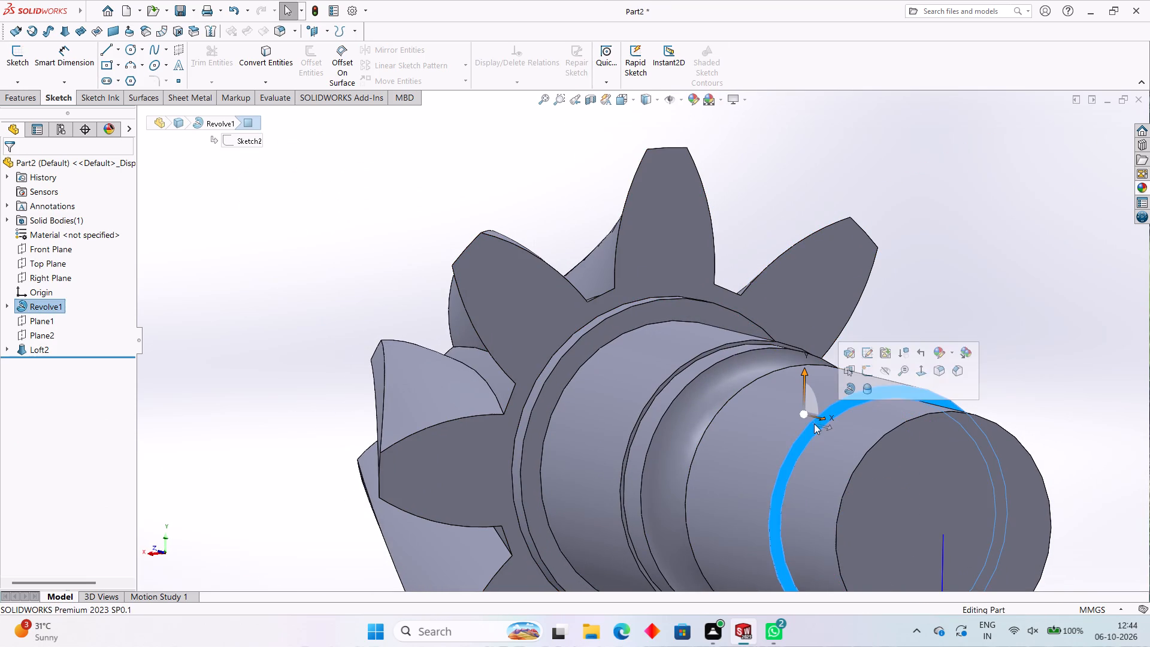
pyautogui.click(862, 370)
pyautogui.scroll(-5, 657, 270)
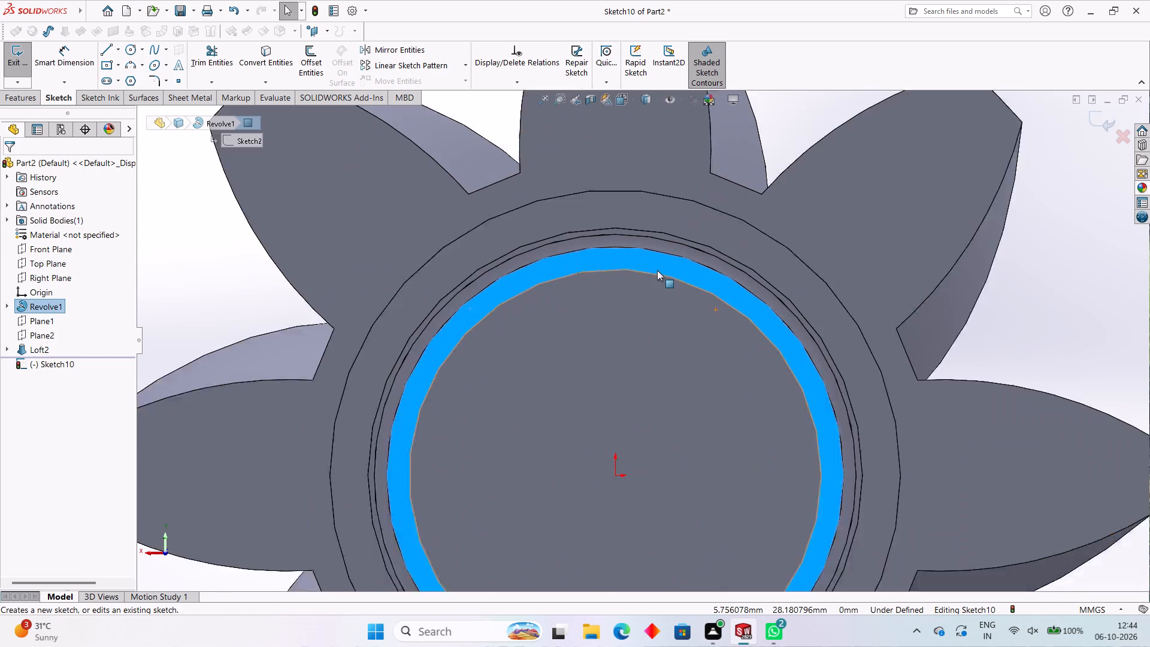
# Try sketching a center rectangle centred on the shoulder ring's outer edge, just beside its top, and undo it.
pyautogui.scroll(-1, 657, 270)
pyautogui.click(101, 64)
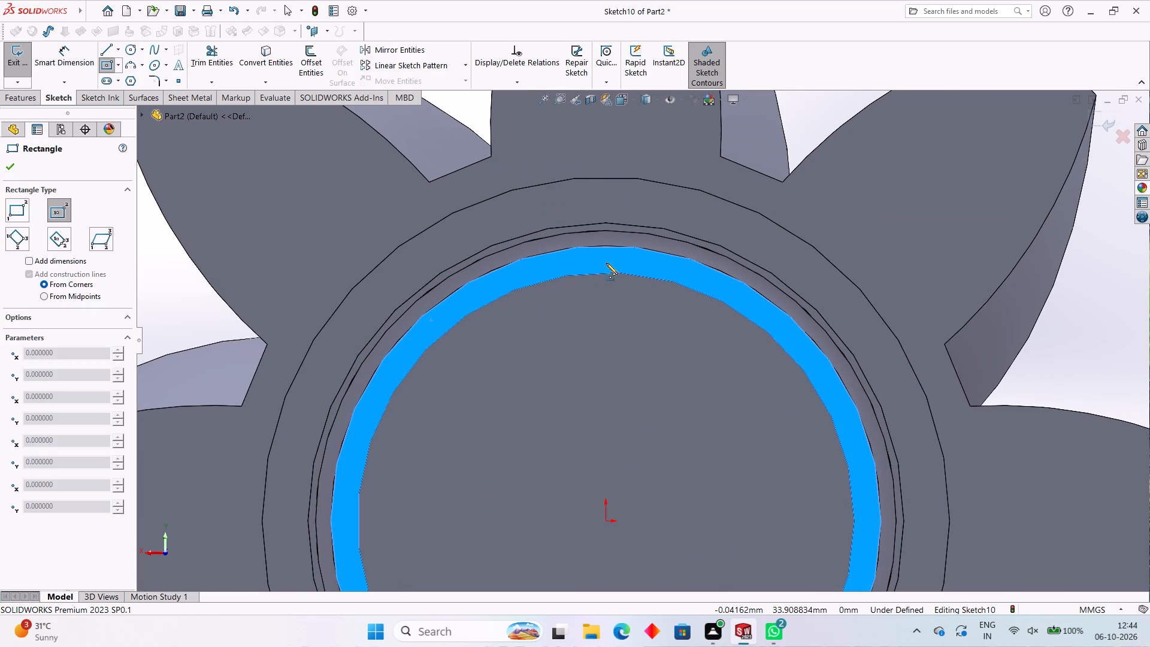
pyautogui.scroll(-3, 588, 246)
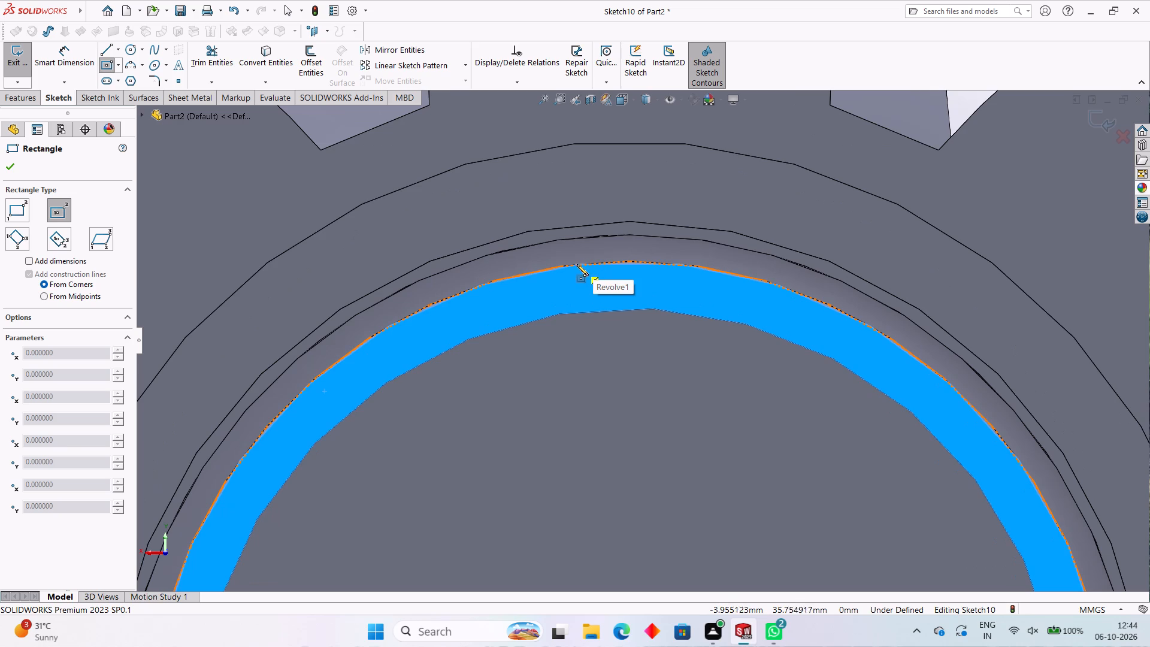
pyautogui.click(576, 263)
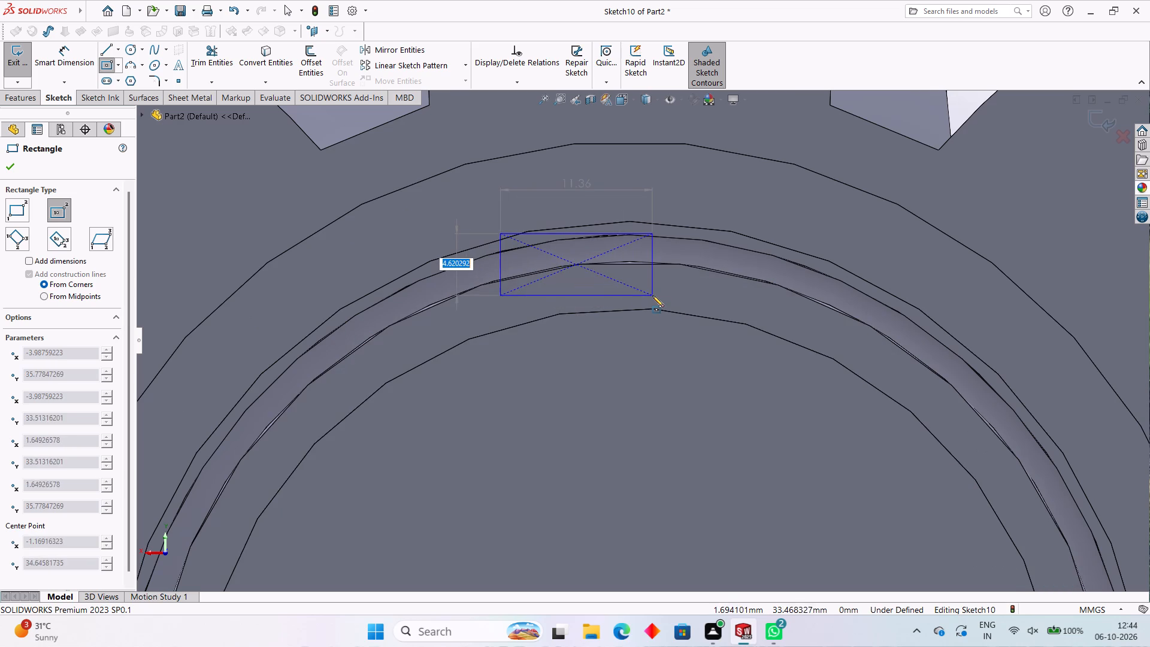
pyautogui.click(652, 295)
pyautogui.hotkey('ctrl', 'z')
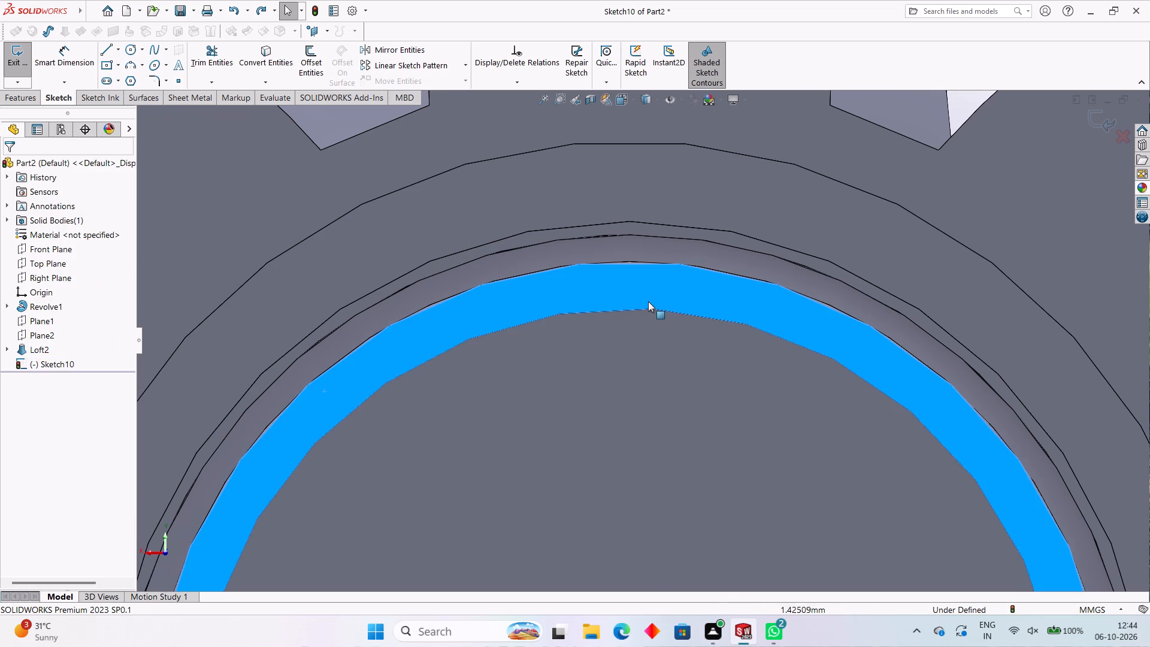
# Draw a vertical centerline about 51 mm long from above the shoulder ring down through the origin.
pyautogui.click(118, 50)
pyautogui.click(118, 80)
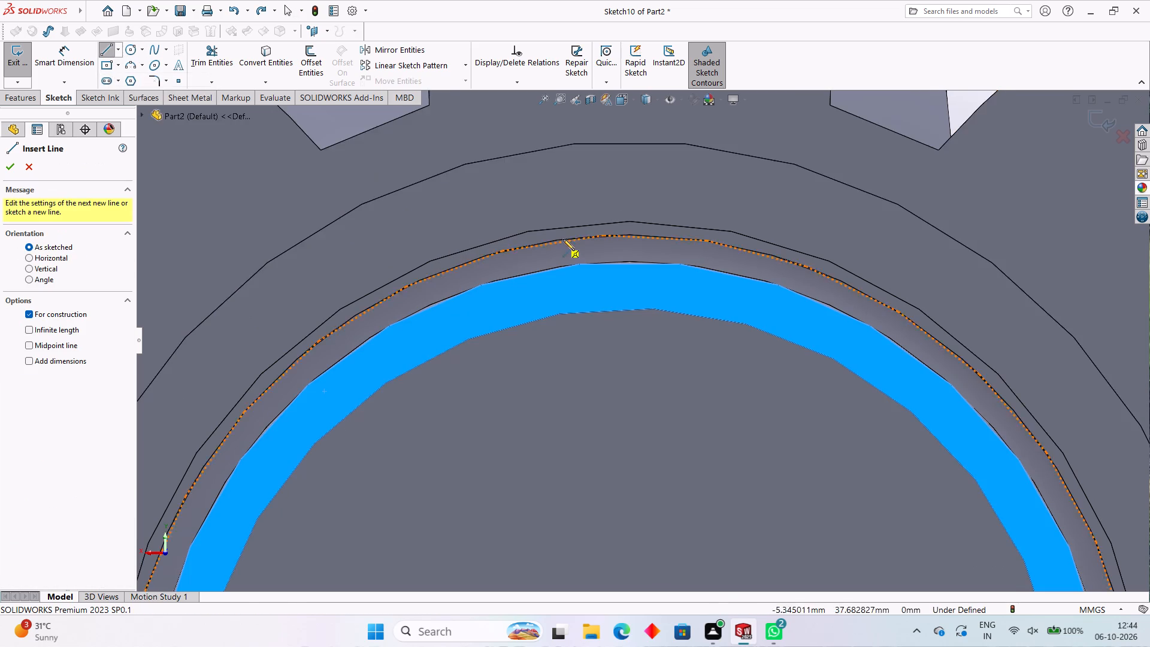
pyautogui.scroll(5, 572, 239)
pyautogui.click(634, 268)
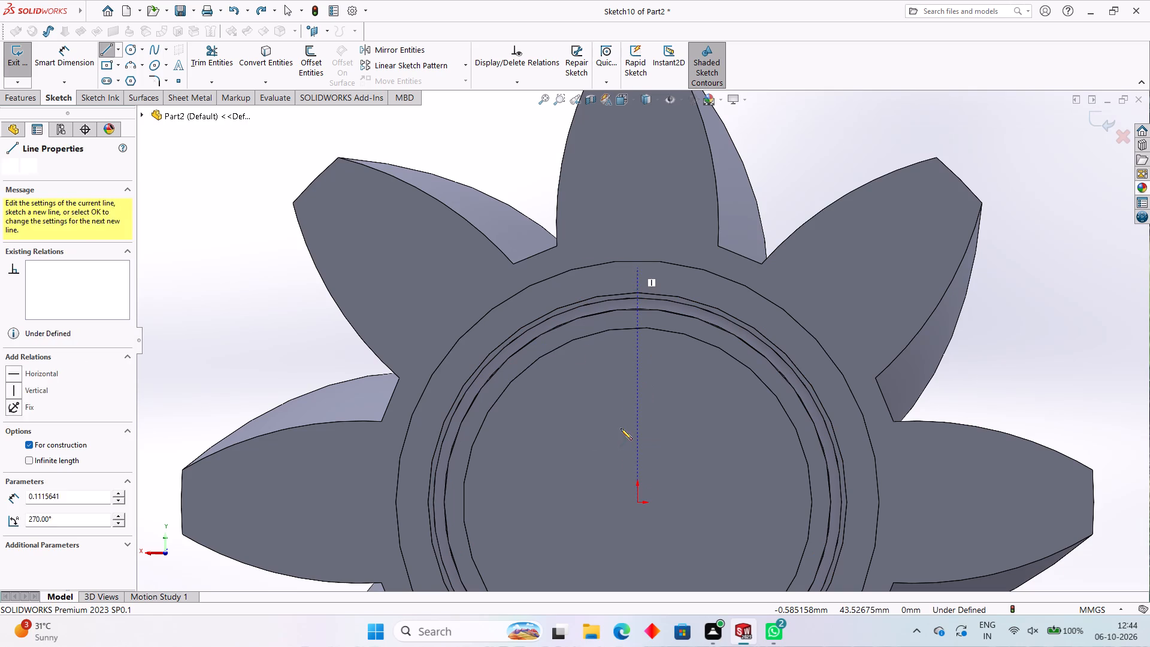
pyautogui.click(638, 544)
pyautogui.rightClick(638, 544)
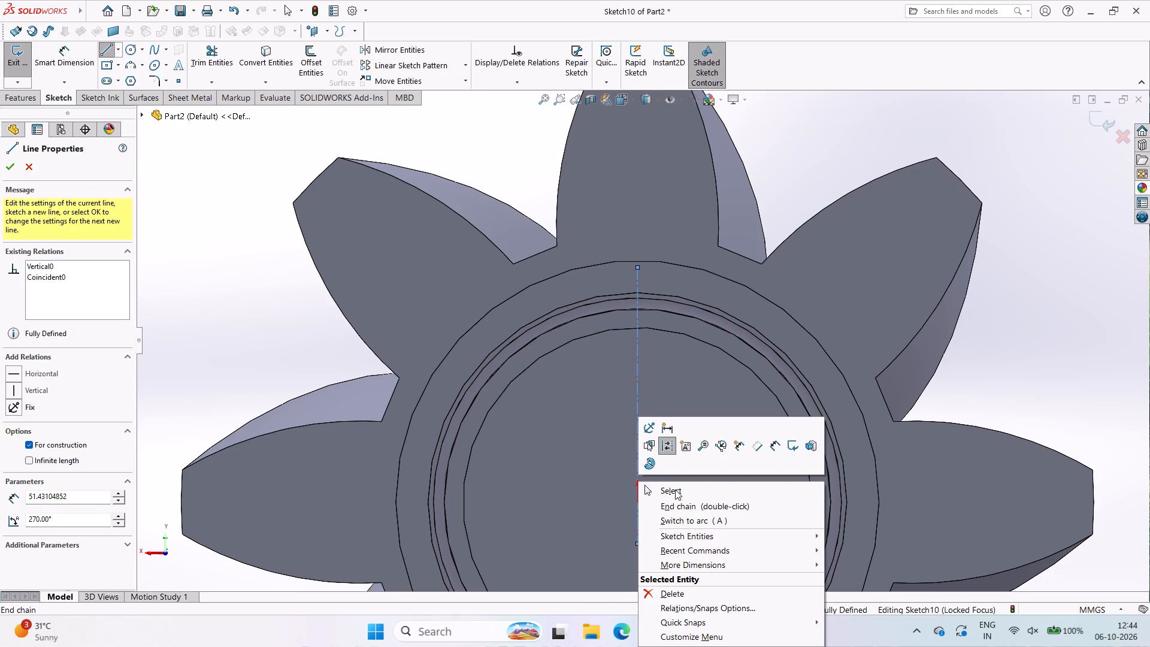
pyautogui.click(675, 489)
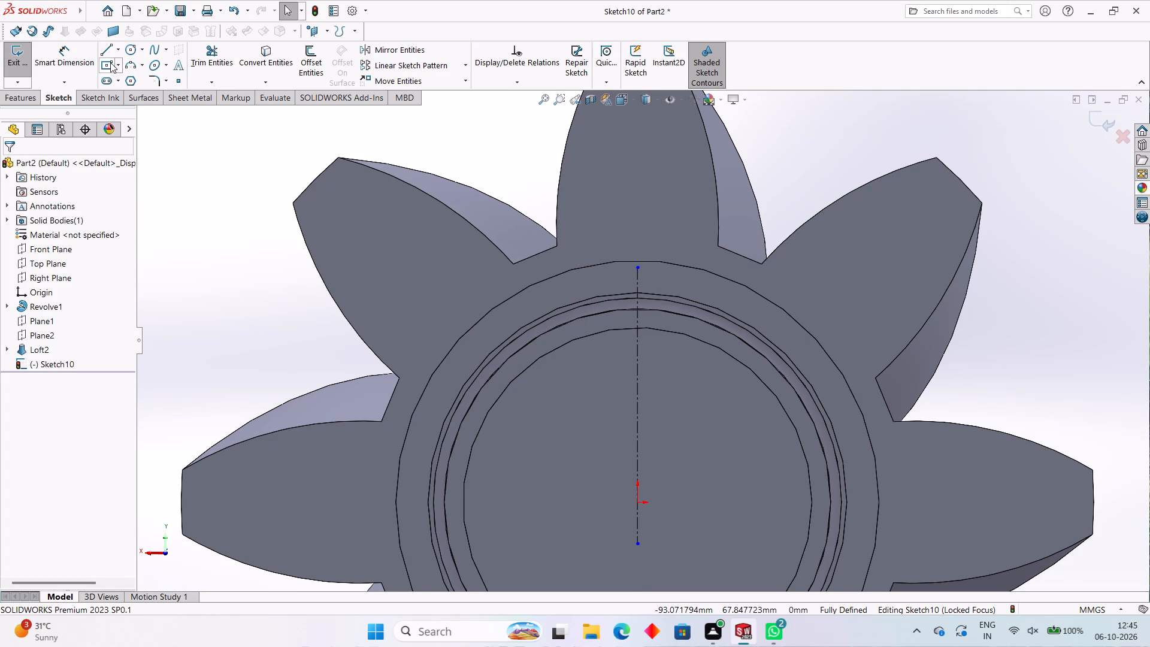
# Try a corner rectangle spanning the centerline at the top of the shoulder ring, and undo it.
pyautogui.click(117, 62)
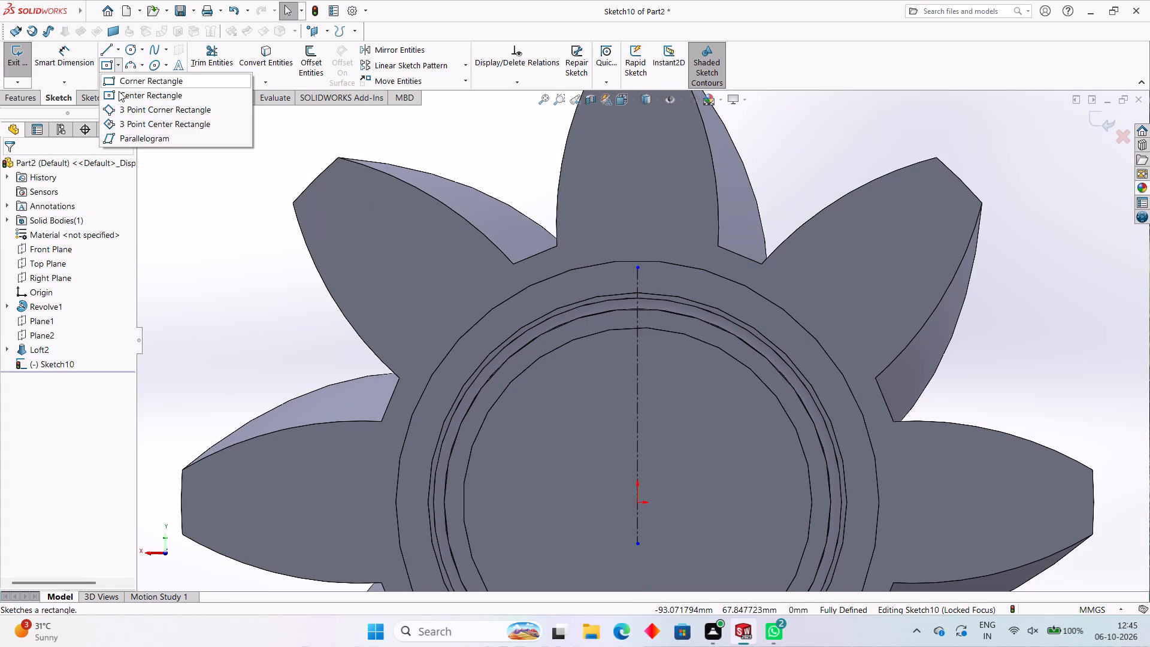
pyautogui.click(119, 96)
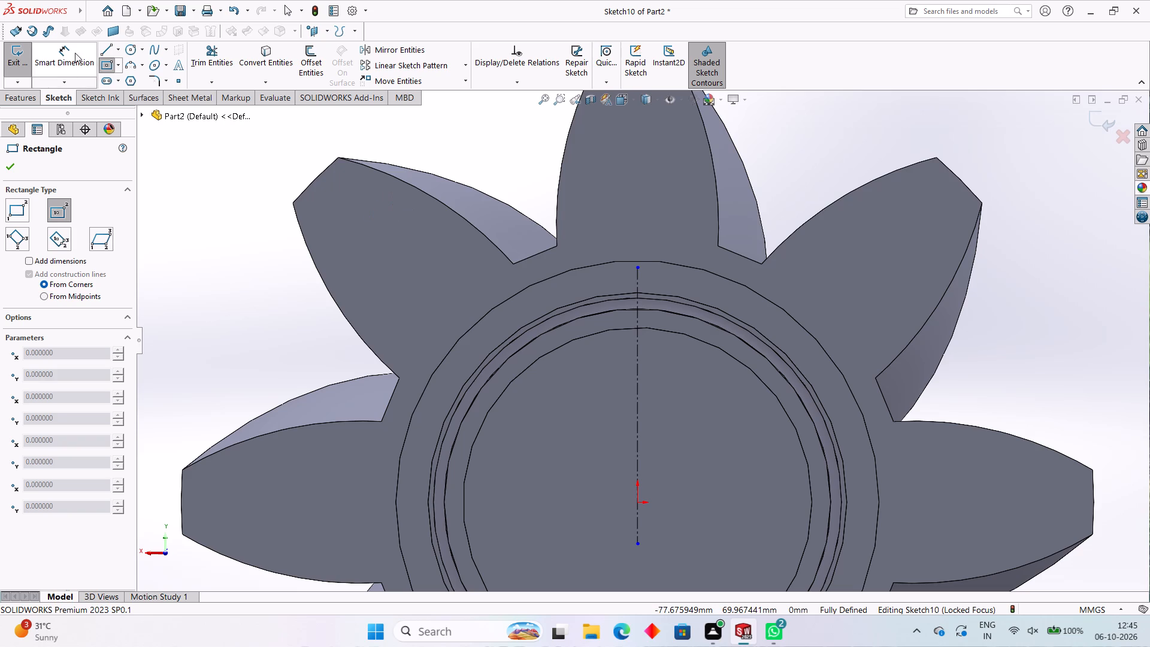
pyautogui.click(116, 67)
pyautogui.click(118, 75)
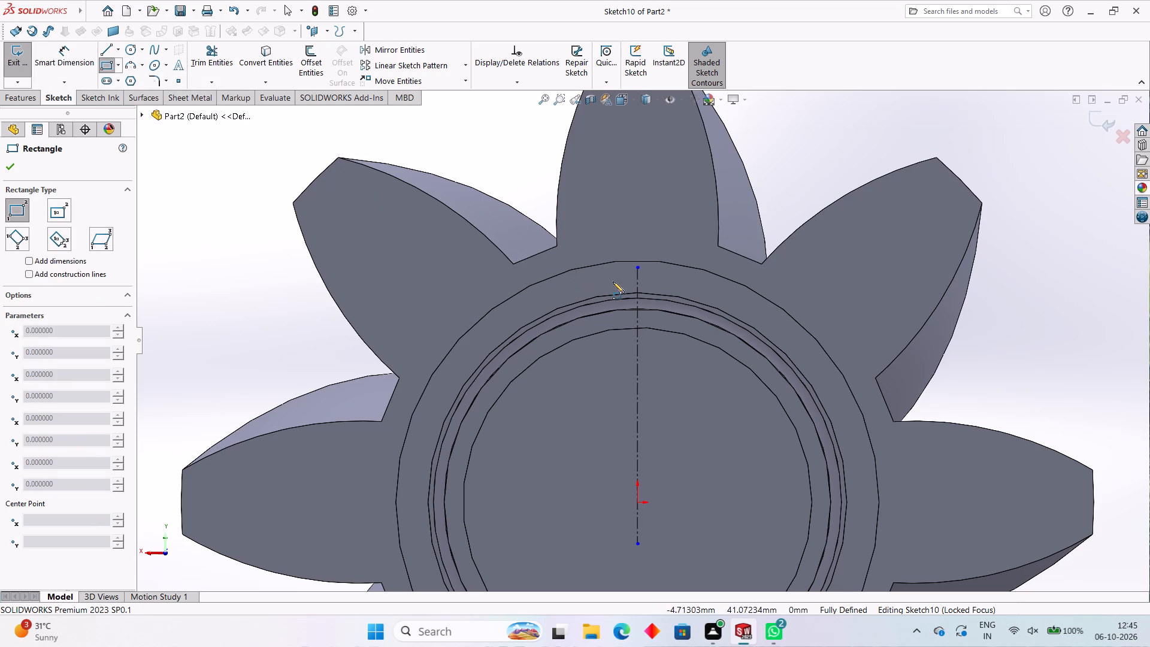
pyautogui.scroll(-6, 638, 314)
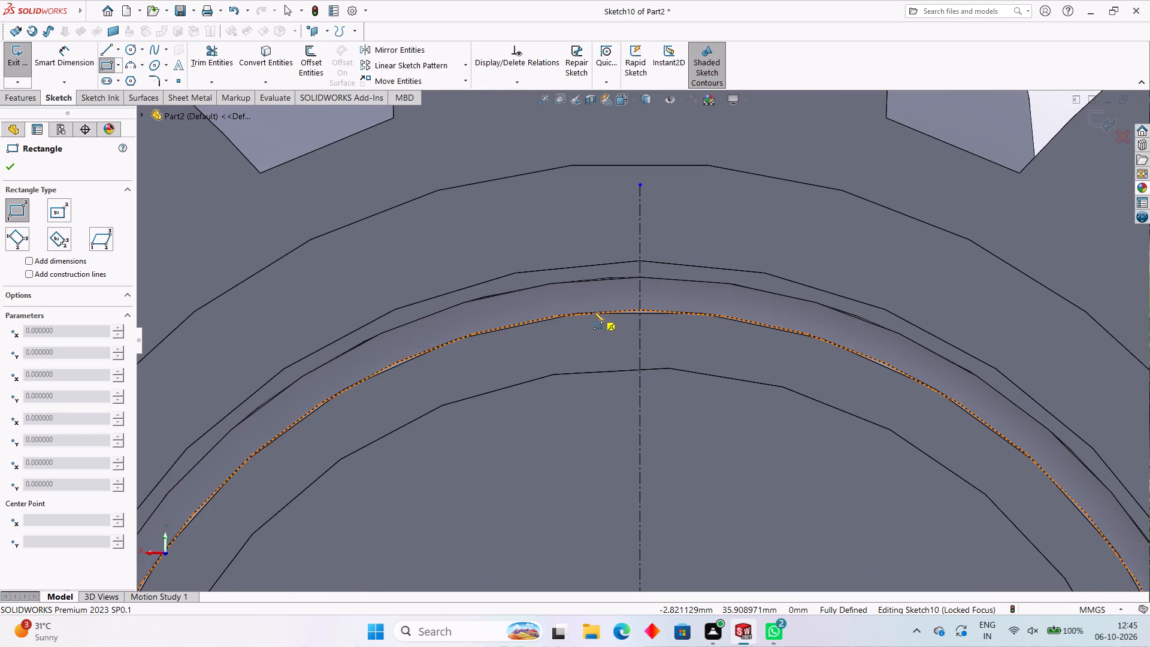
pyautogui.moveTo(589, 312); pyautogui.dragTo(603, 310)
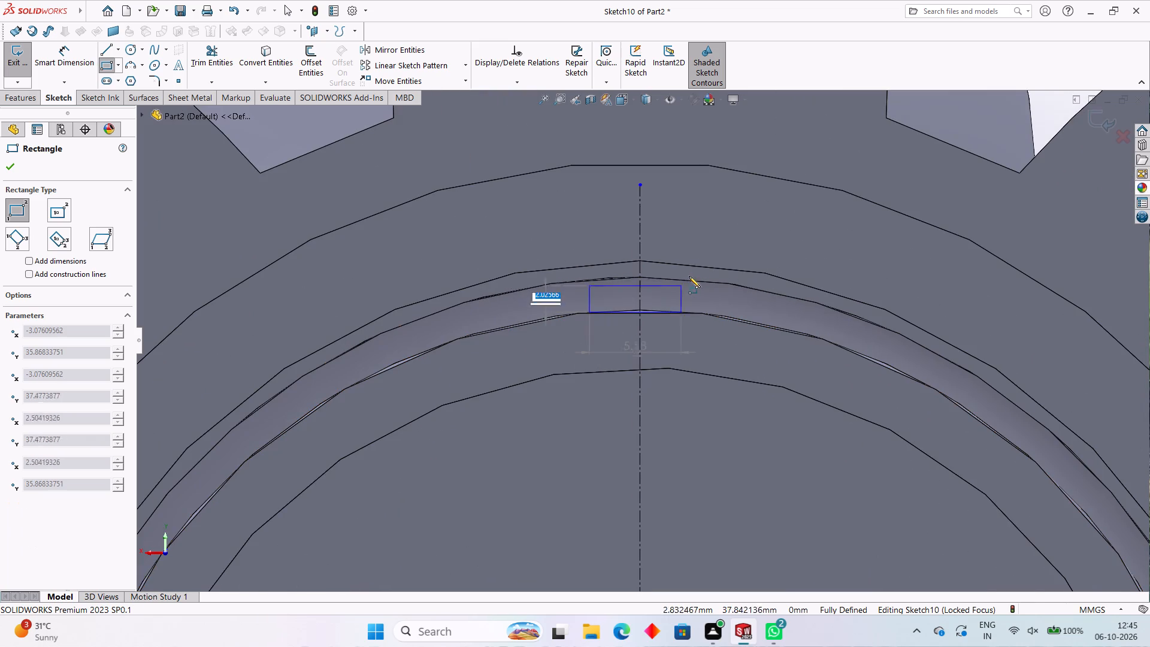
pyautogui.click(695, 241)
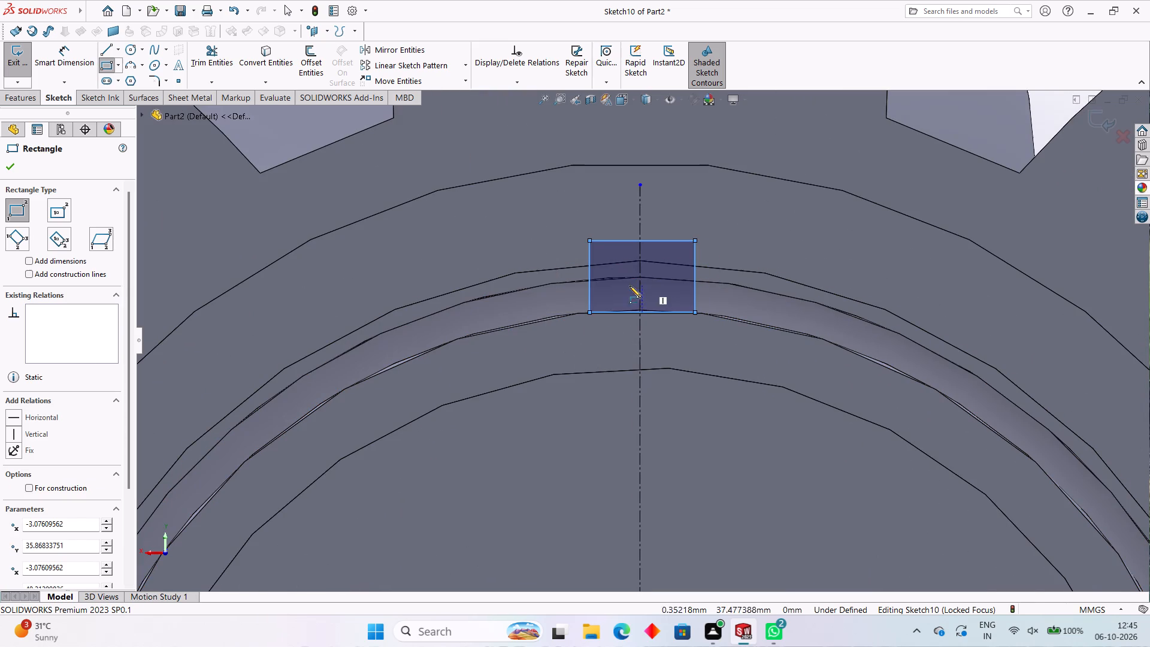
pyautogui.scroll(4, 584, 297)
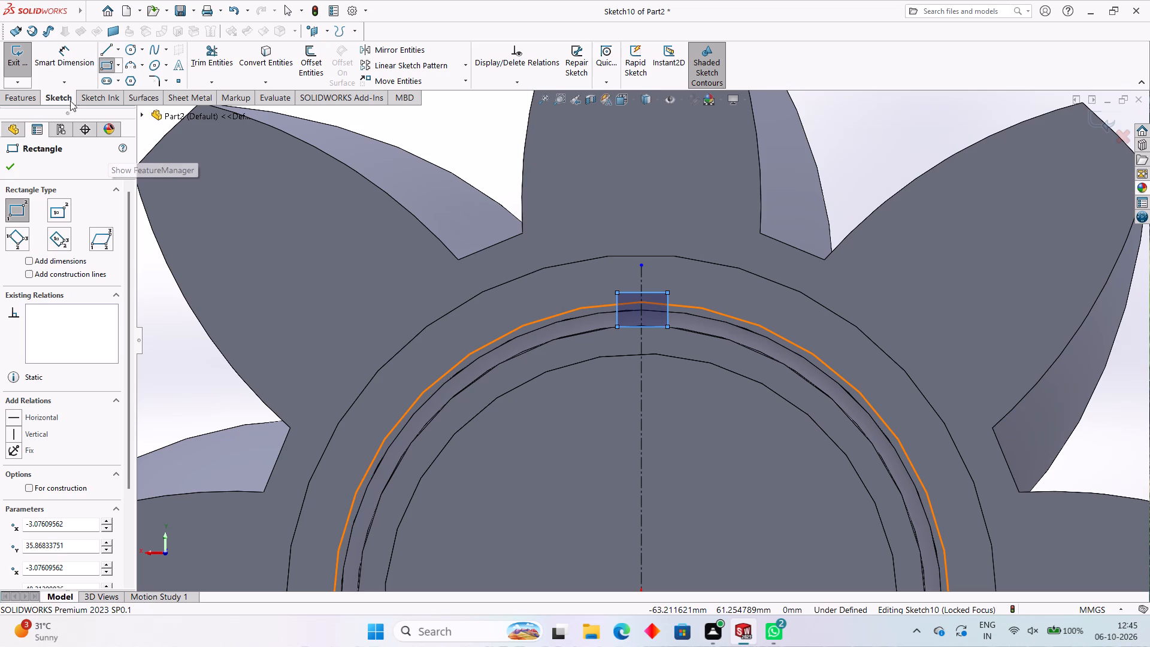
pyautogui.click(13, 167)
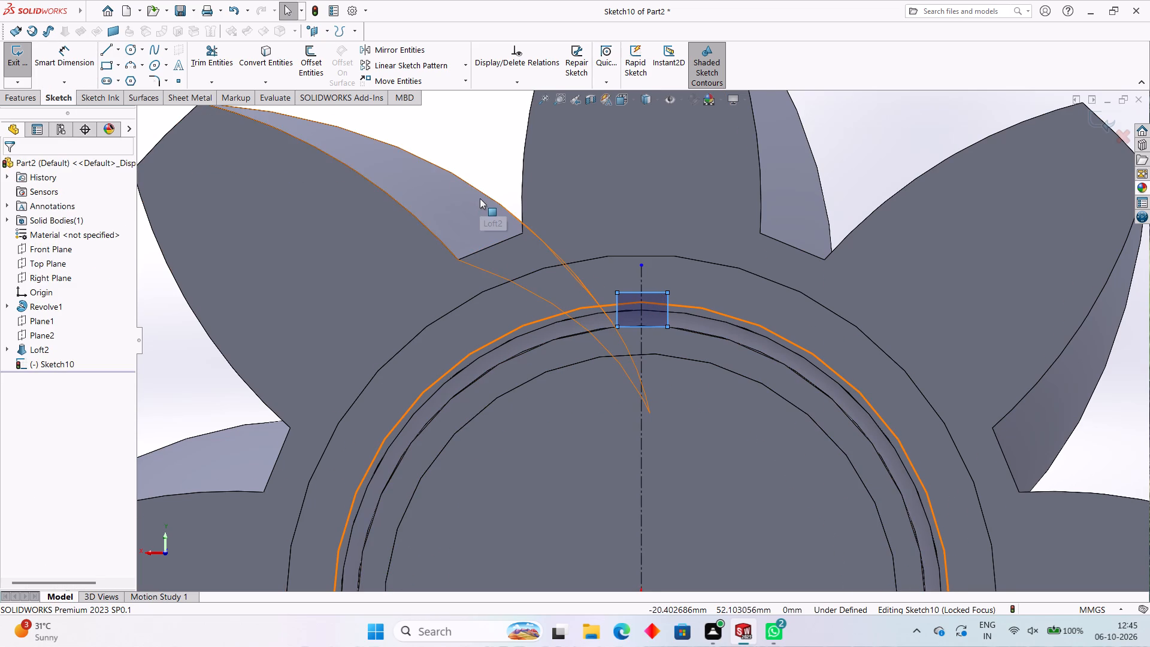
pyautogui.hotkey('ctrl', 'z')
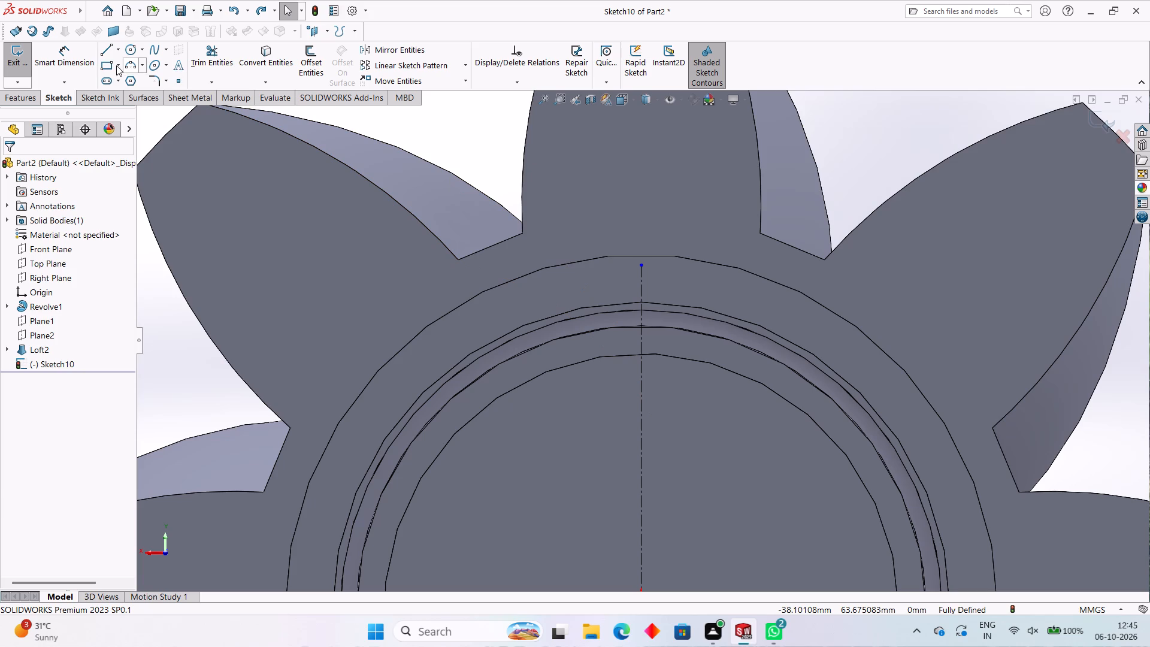
# Sketch a center rectangle about 8.1 by 4 mm, centred on the centerline at the shoulder ring's outer edge.
pyautogui.click(118, 63)
pyautogui.click(126, 93)
pyautogui.scroll(-5, 632, 315)
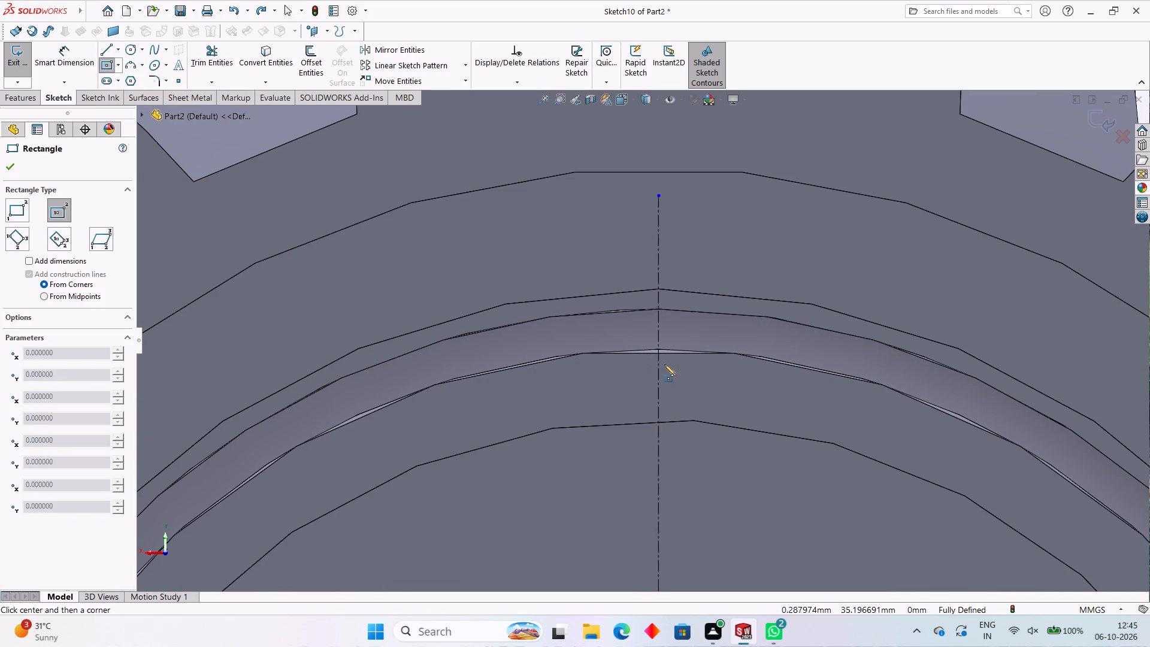
pyautogui.click(658, 354)
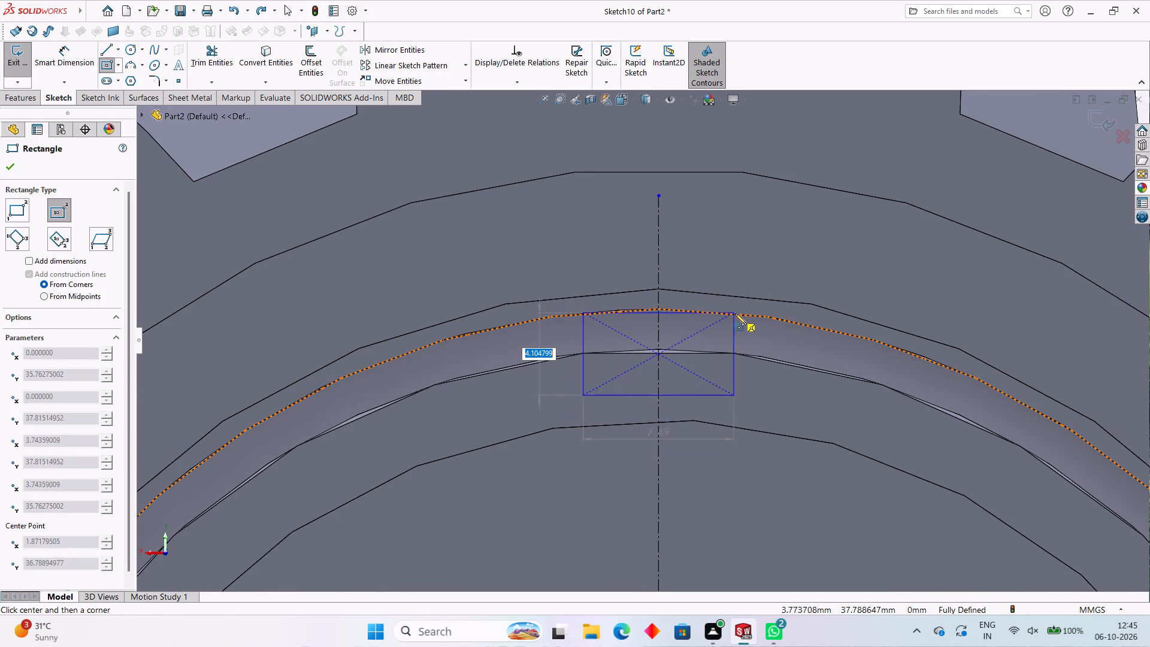
pyautogui.click(740, 315)
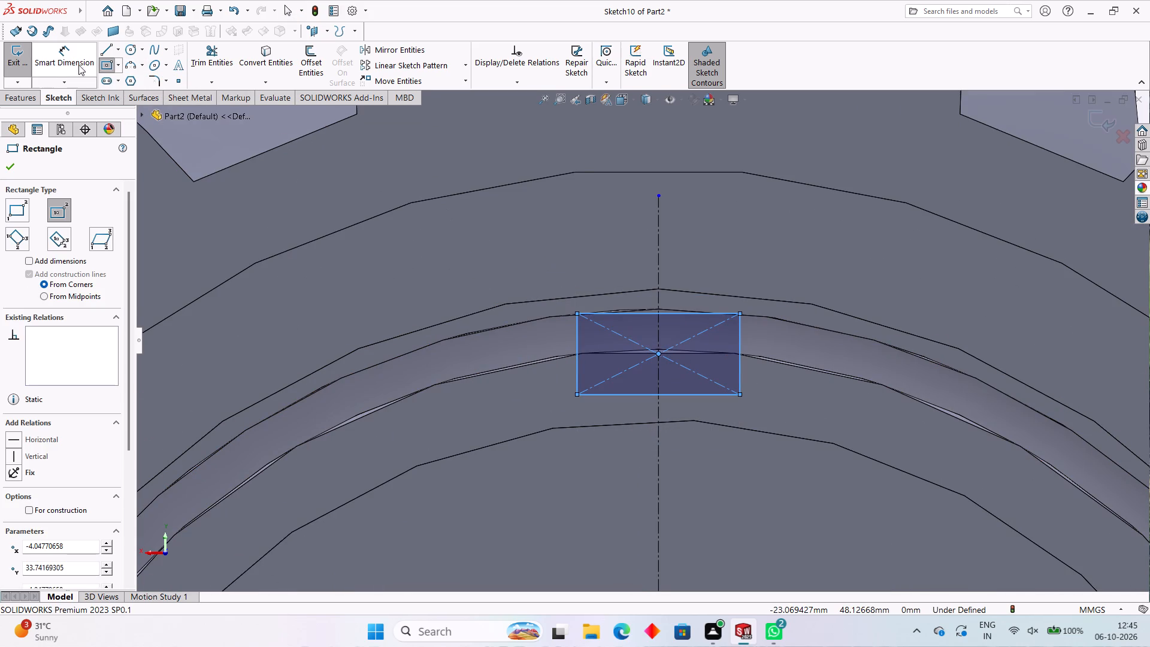
pyautogui.click(70, 61)
pyautogui.click(63, 63)
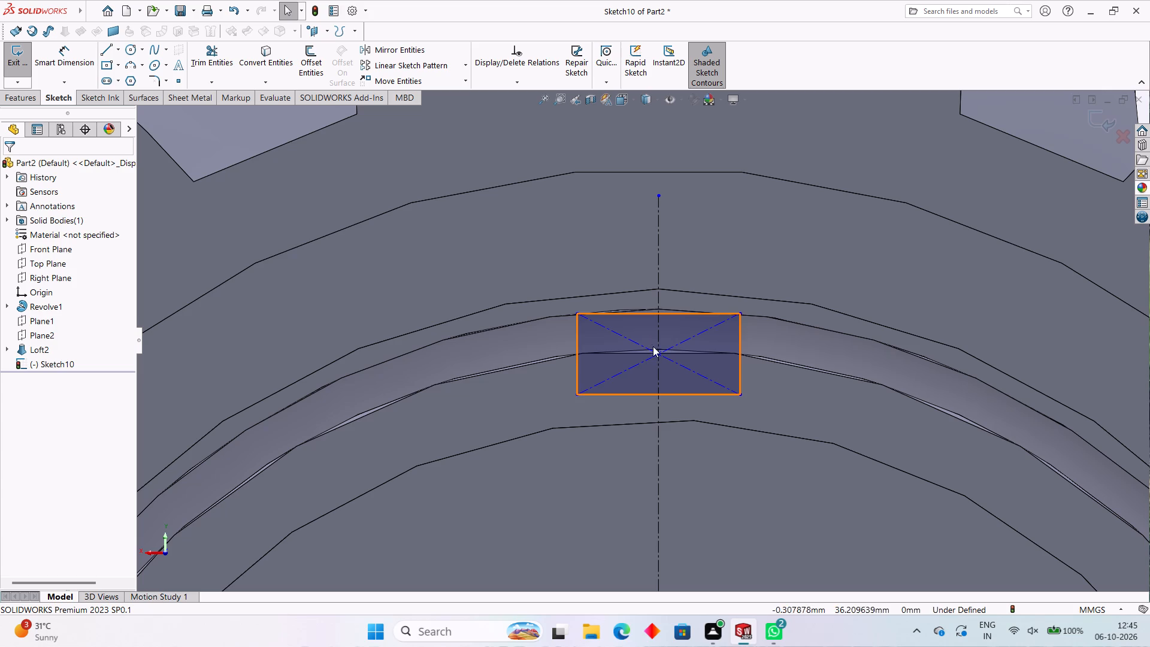
# Add a Vertical relation between the rectangle's center point and the origin.
pyautogui.click(659, 353)
pyautogui.scroll(9, 660, 358)
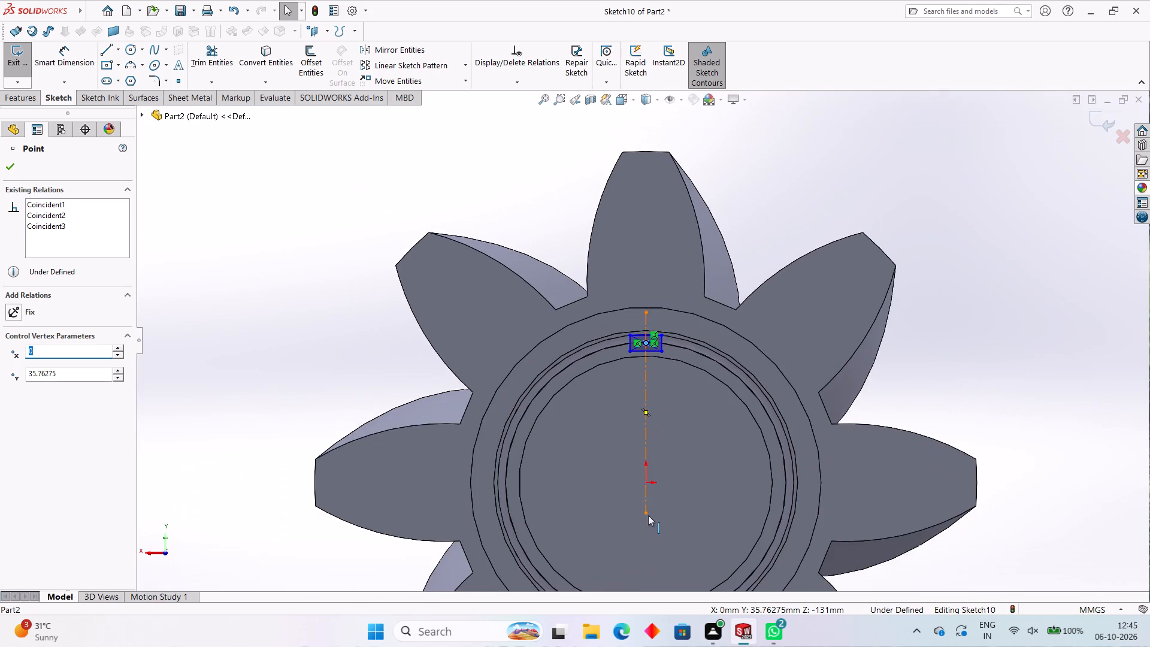
pyautogui.scroll(-4, 648, 514)
pyautogui.keyDown('ctrl'); pyautogui.click(641, 406); pyautogui.keyUp('ctrl')
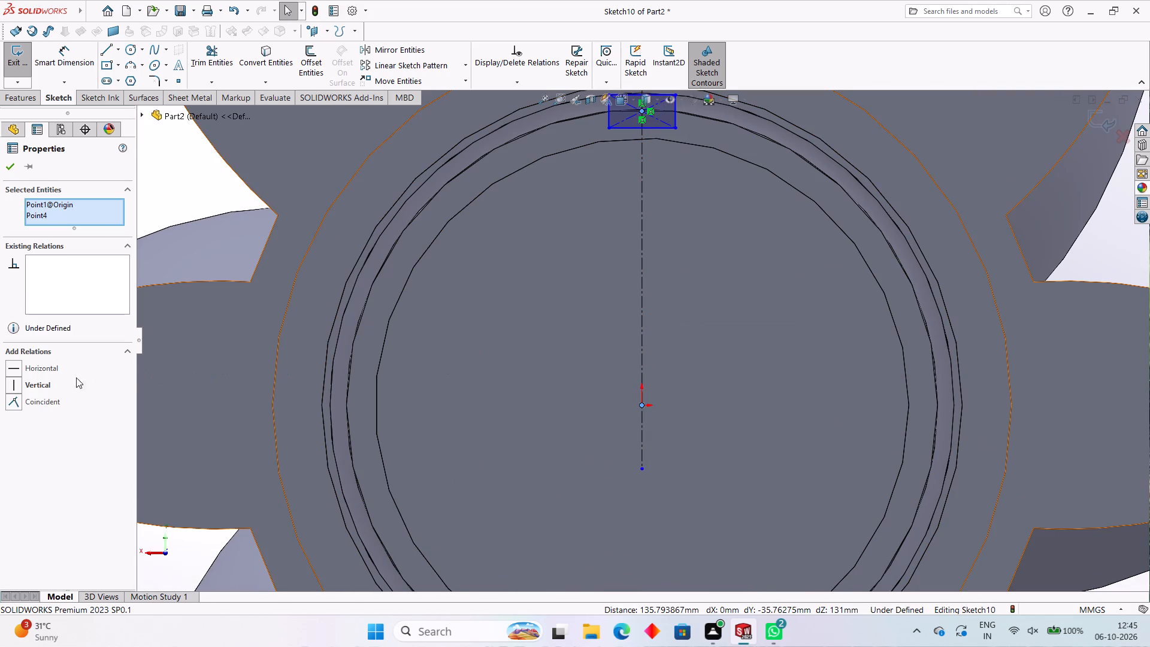
pyautogui.click(45, 380)
pyautogui.scroll(5, 781, 244)
pyautogui.scroll(-5, 690, 217)
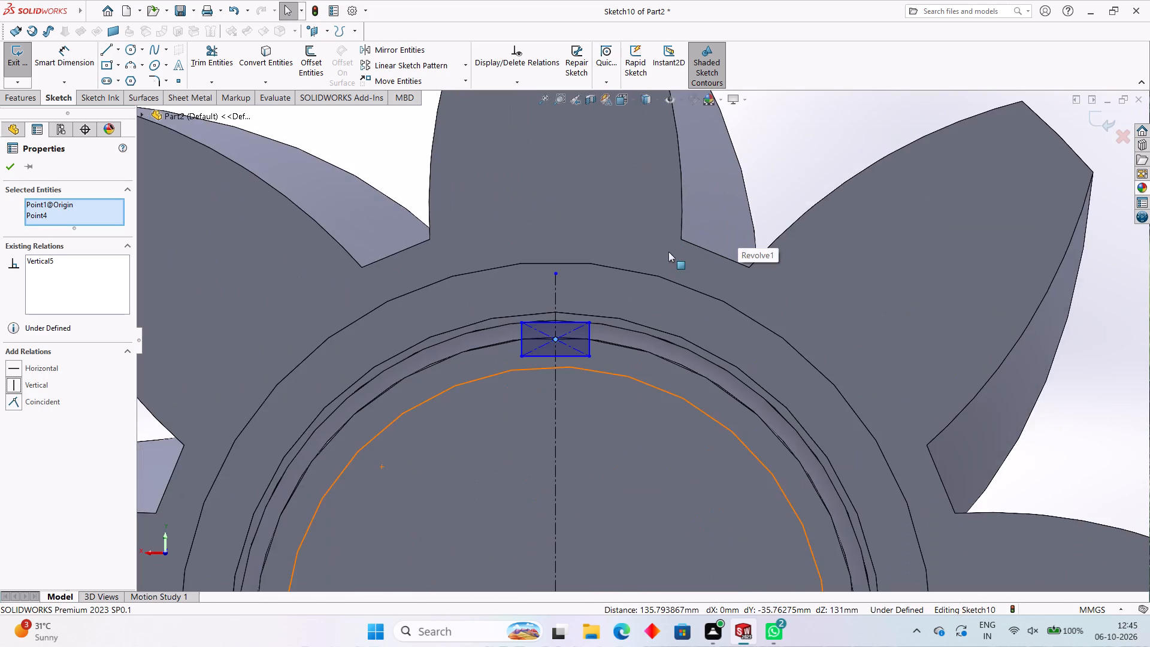
pyautogui.scroll(-2, 598, 312)
# Dimension the rectangle's top edge with a width of 10 mm.
pyautogui.click(87, 75)
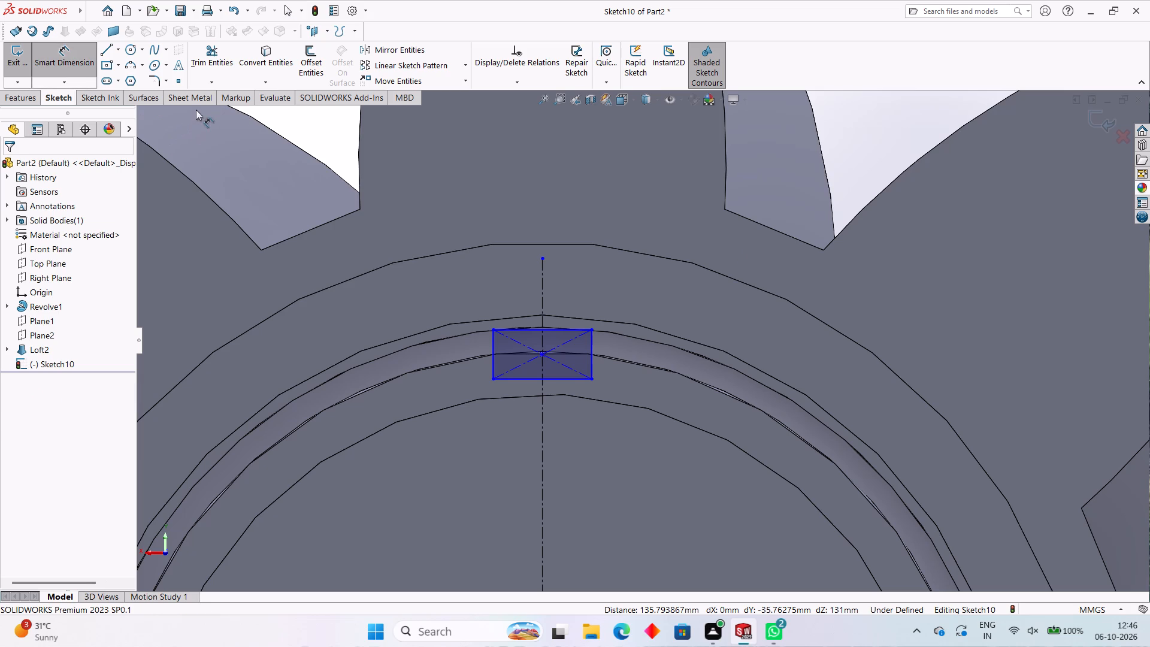
pyautogui.click(541, 328)
pyautogui.click(550, 304)
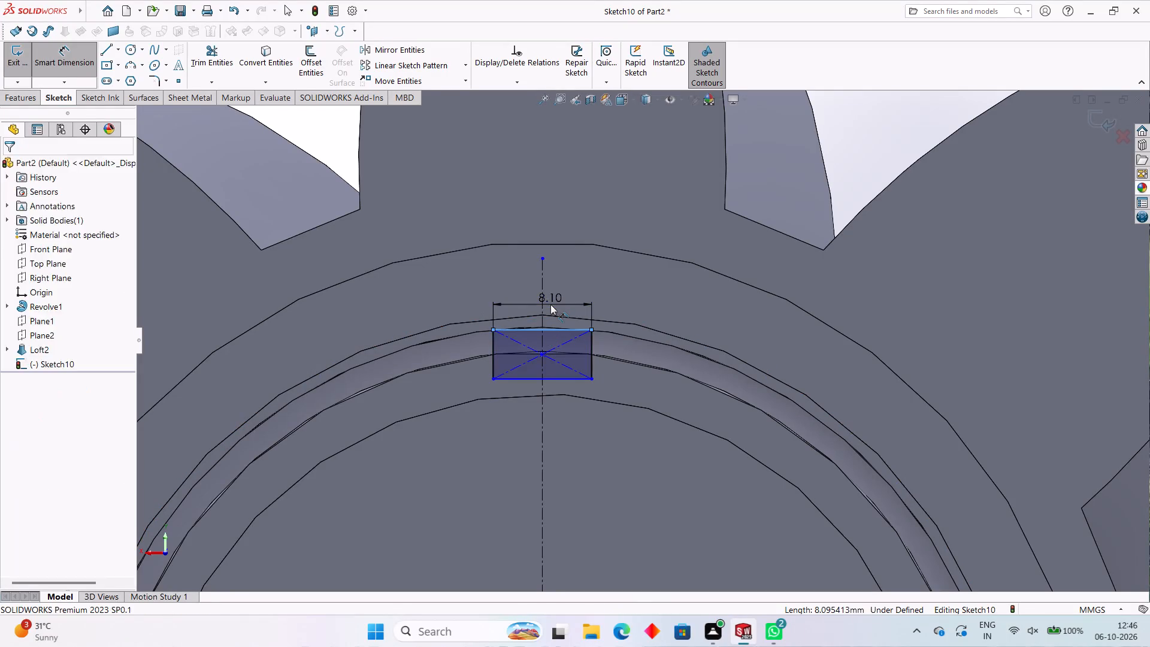
pyautogui.write('10')
pyautogui.press('Return')
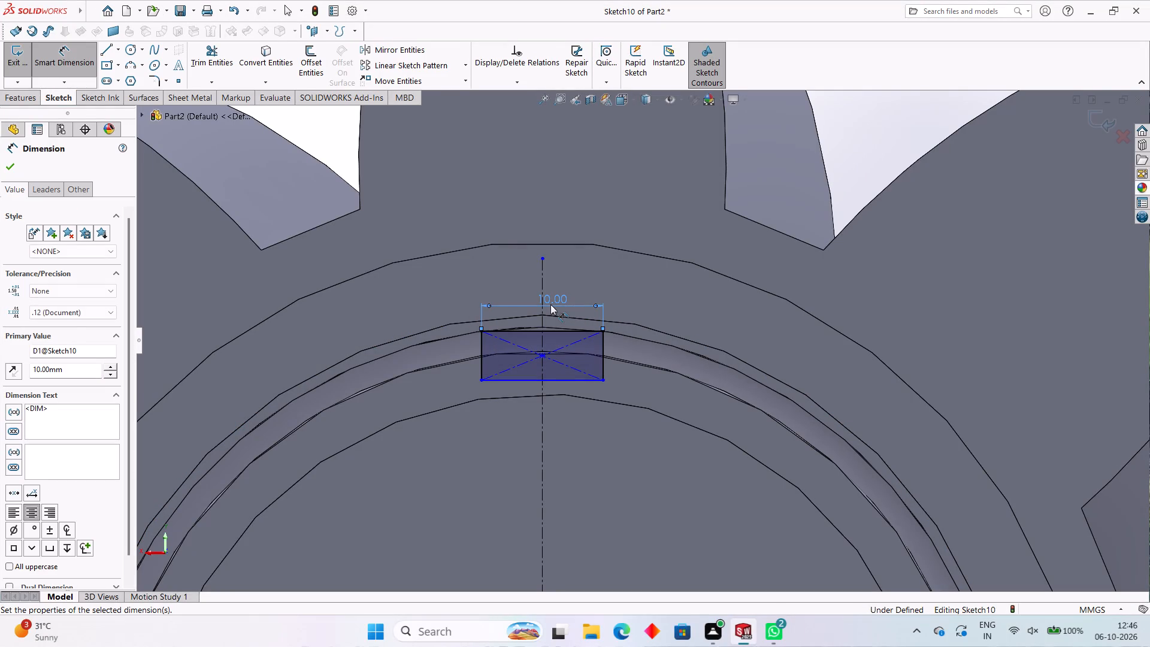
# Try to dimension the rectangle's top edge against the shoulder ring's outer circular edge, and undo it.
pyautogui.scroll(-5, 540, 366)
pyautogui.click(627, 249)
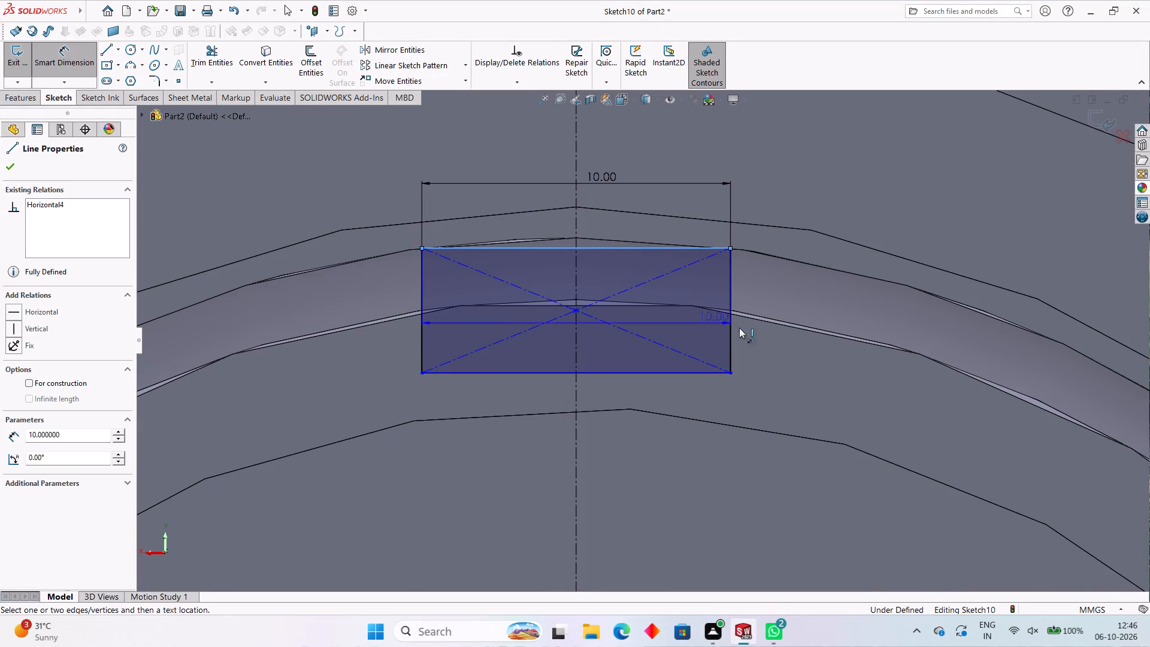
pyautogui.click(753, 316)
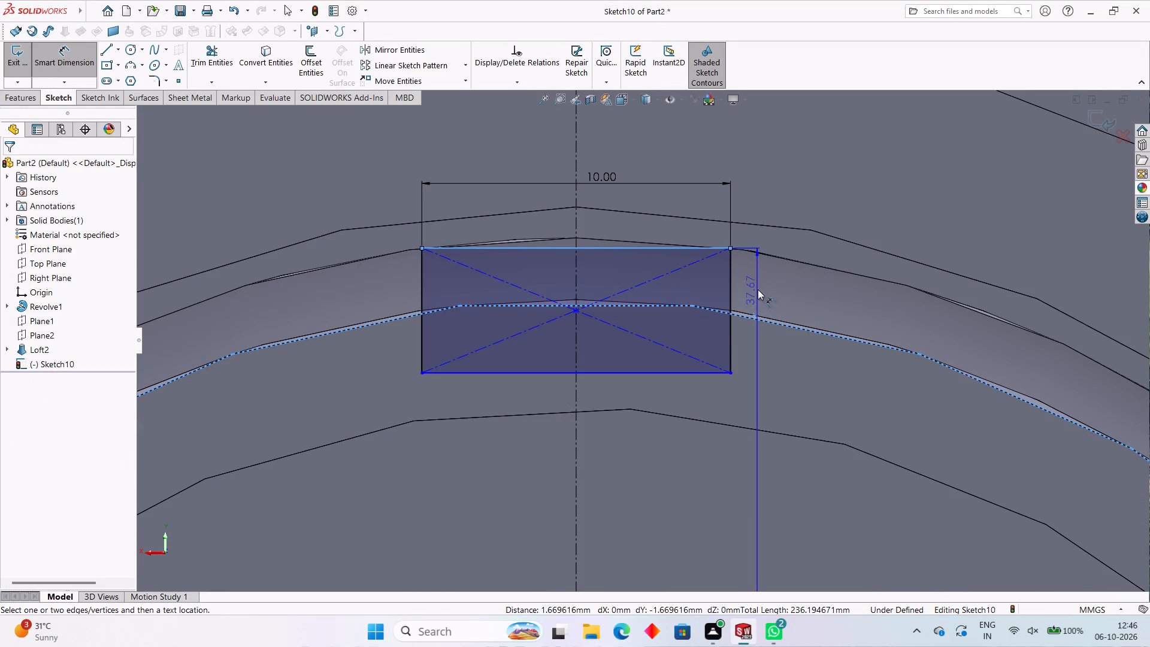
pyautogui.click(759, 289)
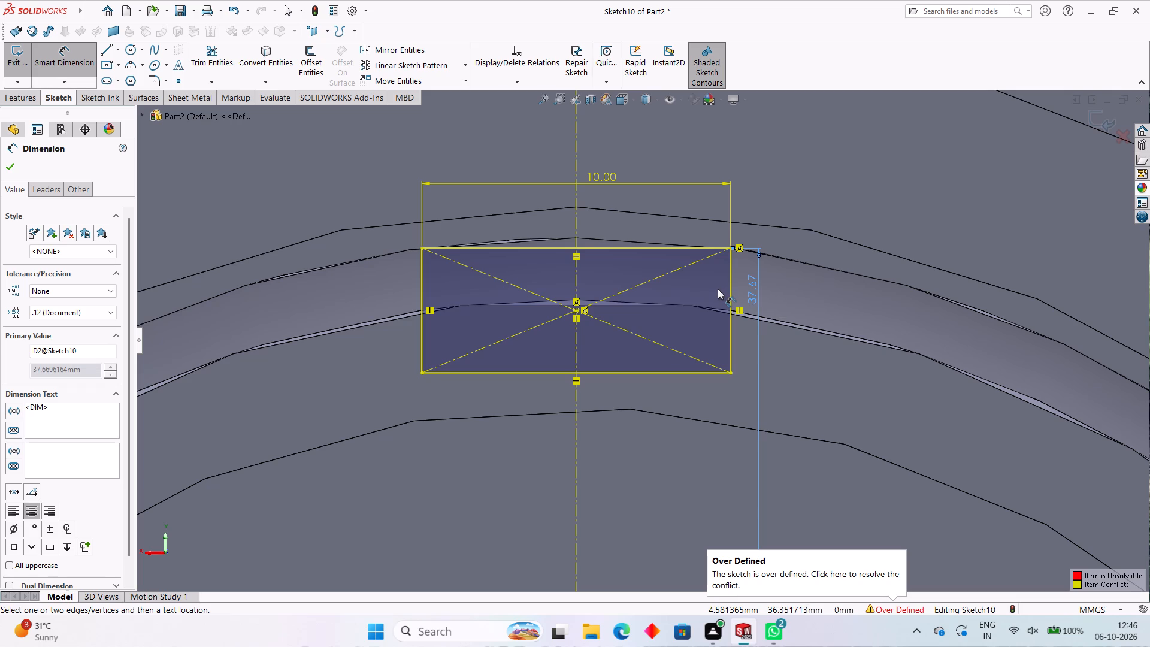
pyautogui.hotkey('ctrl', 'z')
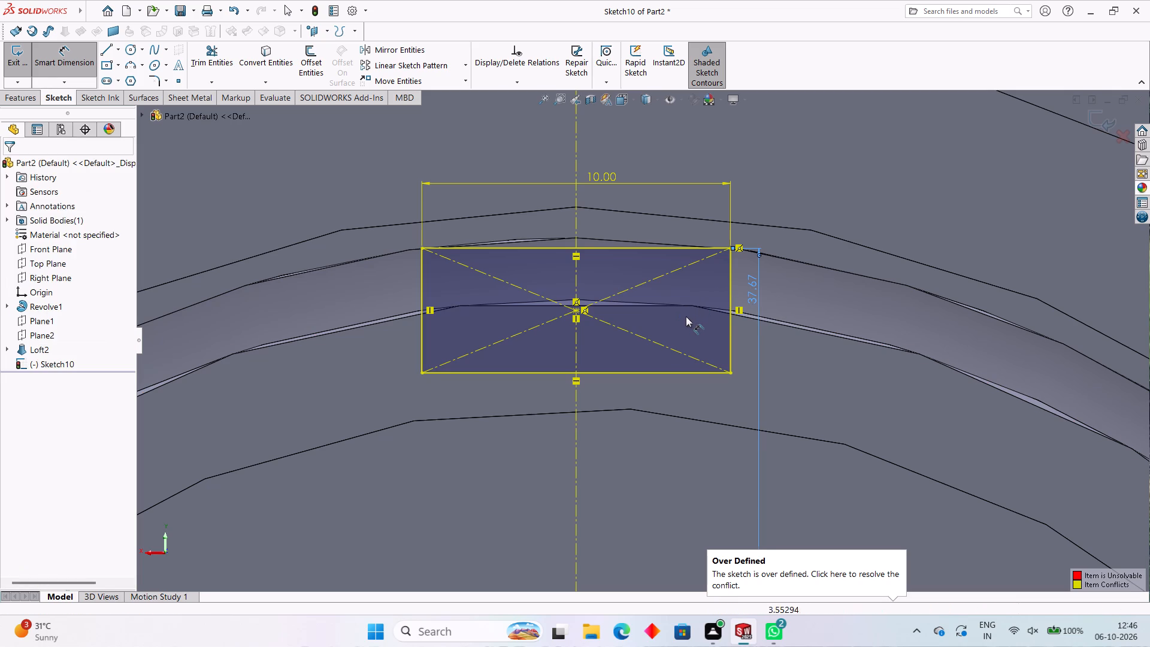
# Set the rectangle's width dimension to 10 mm.
pyautogui.scroll(3, 590, 297)
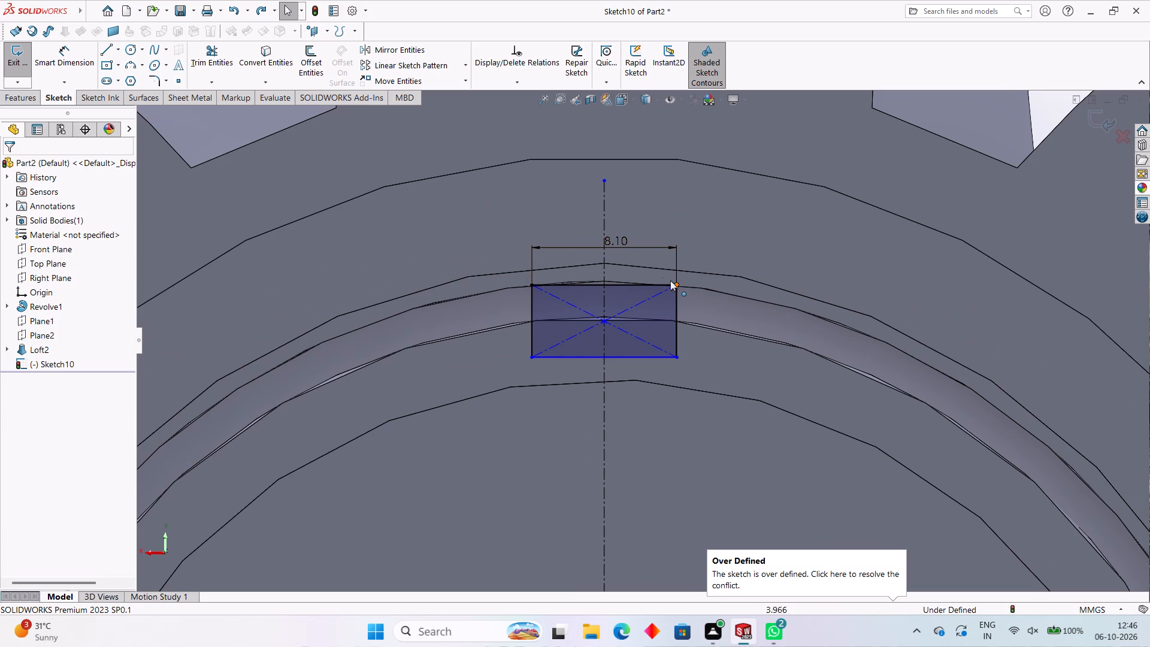
pyautogui.doubleClick(628, 244)
pyautogui.write('10')
pyautogui.press('Return')
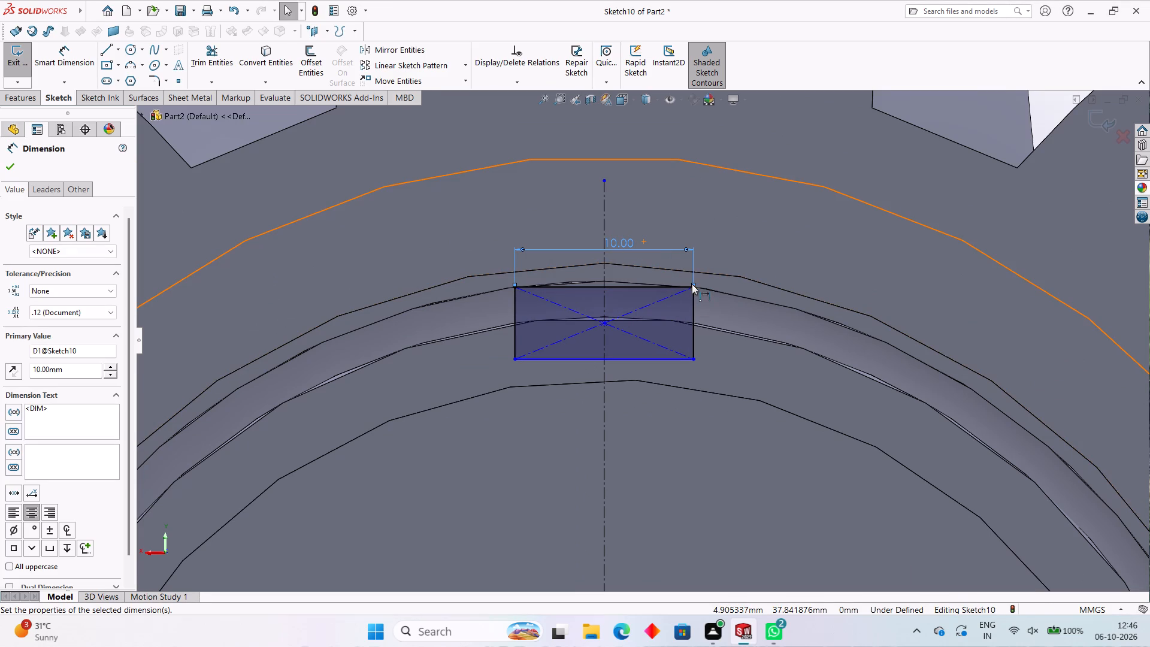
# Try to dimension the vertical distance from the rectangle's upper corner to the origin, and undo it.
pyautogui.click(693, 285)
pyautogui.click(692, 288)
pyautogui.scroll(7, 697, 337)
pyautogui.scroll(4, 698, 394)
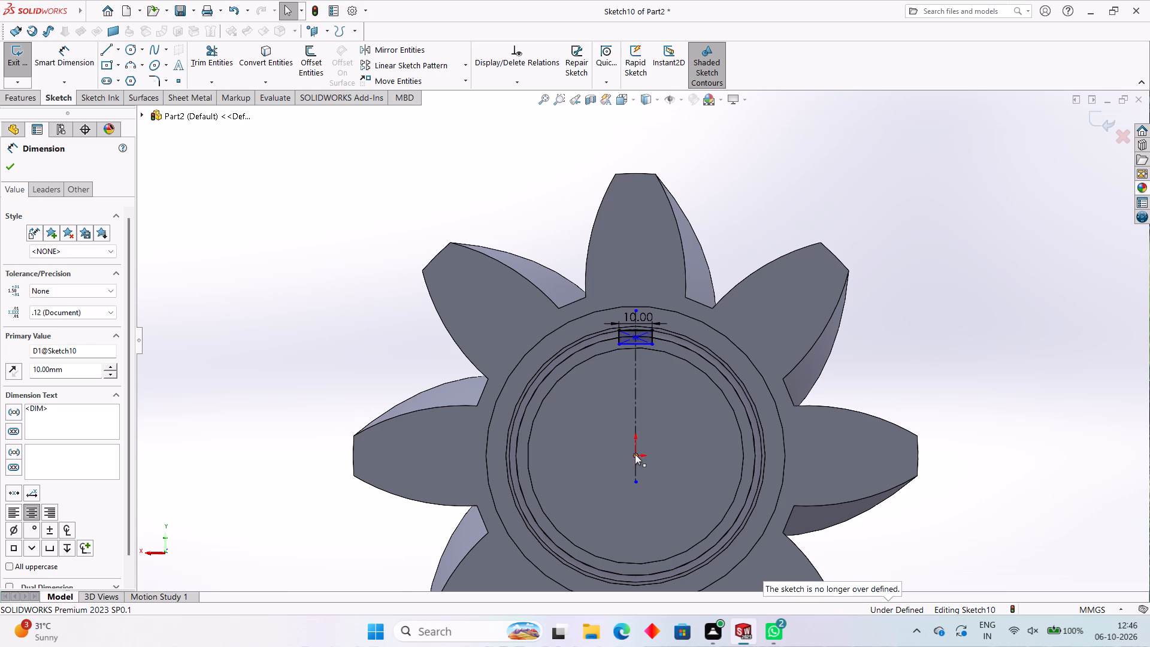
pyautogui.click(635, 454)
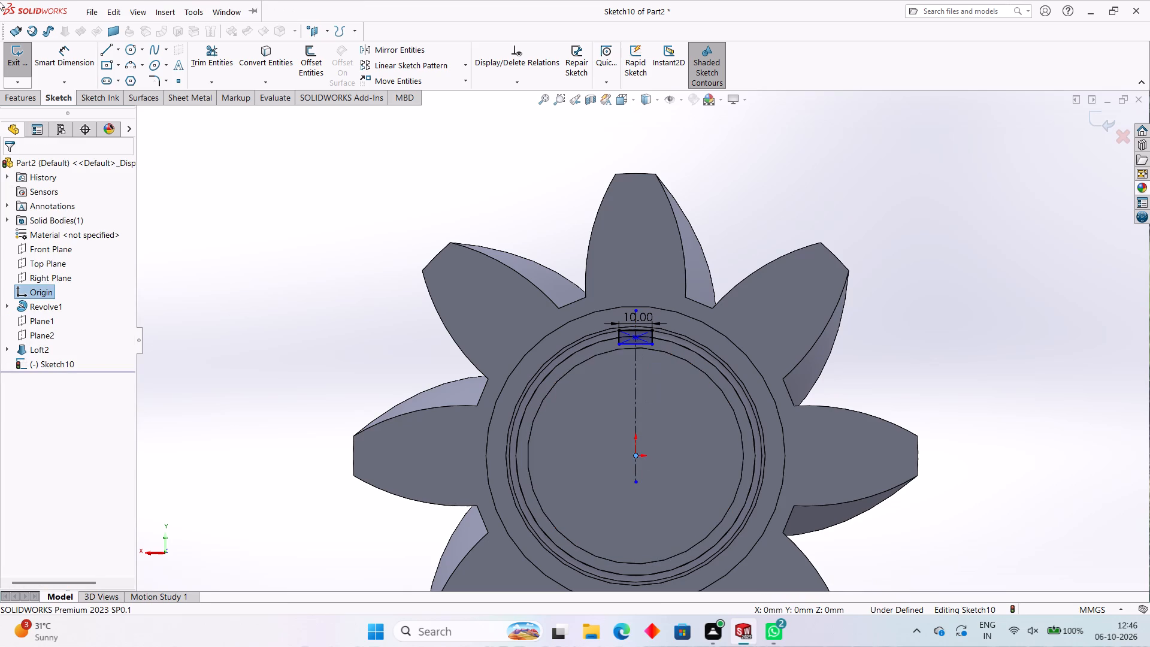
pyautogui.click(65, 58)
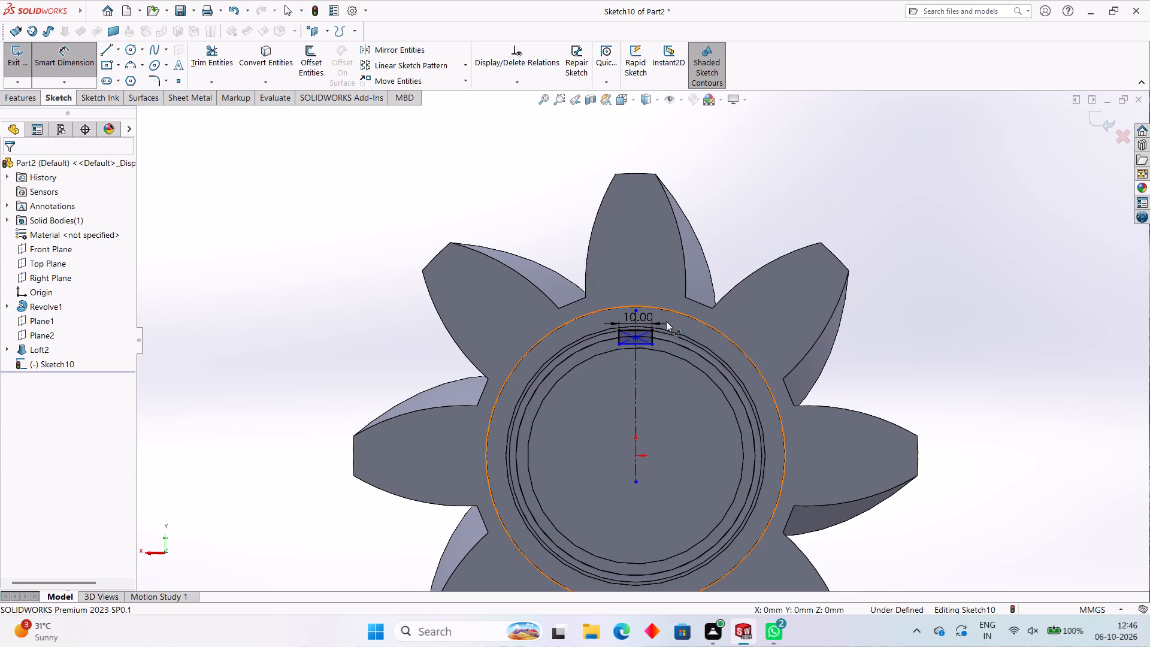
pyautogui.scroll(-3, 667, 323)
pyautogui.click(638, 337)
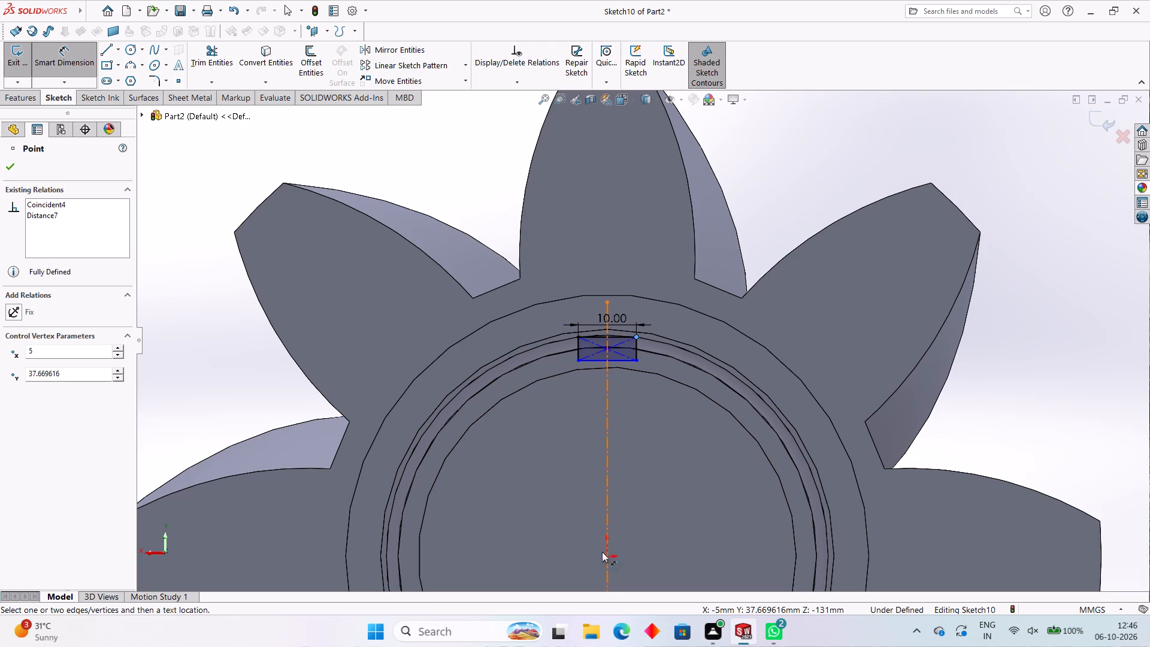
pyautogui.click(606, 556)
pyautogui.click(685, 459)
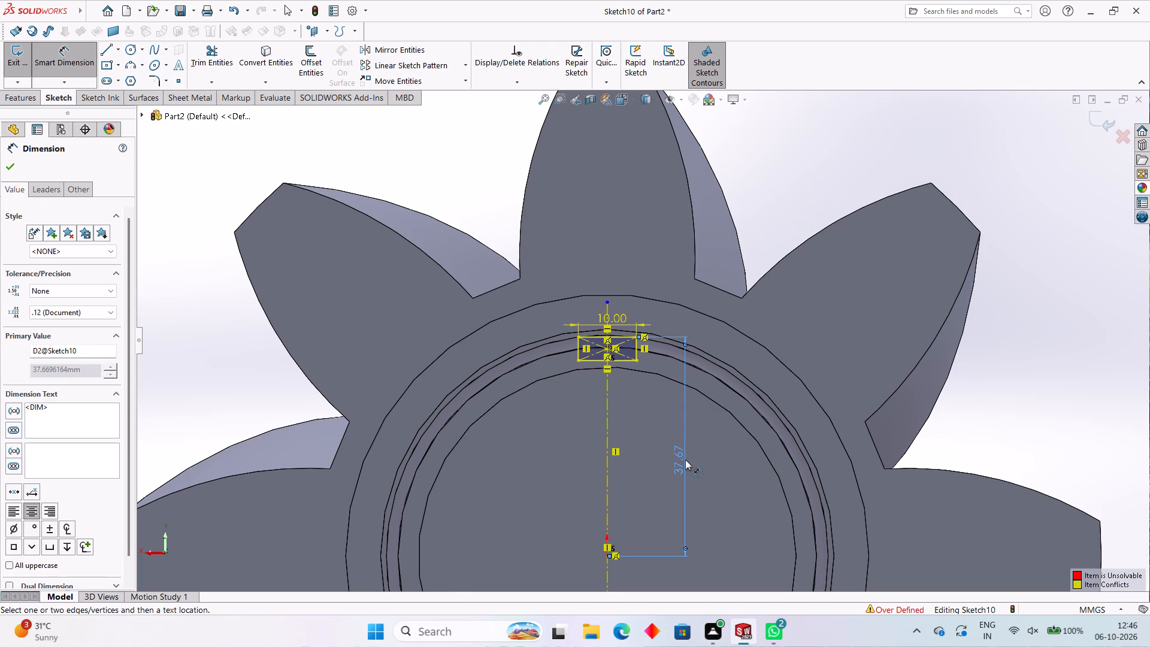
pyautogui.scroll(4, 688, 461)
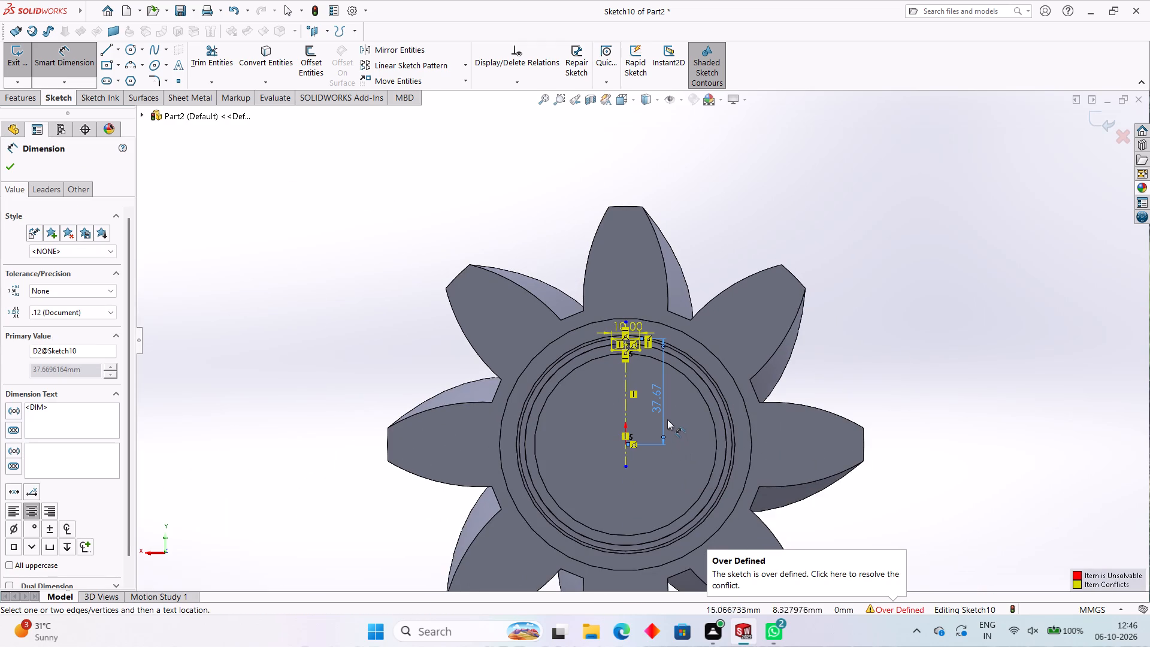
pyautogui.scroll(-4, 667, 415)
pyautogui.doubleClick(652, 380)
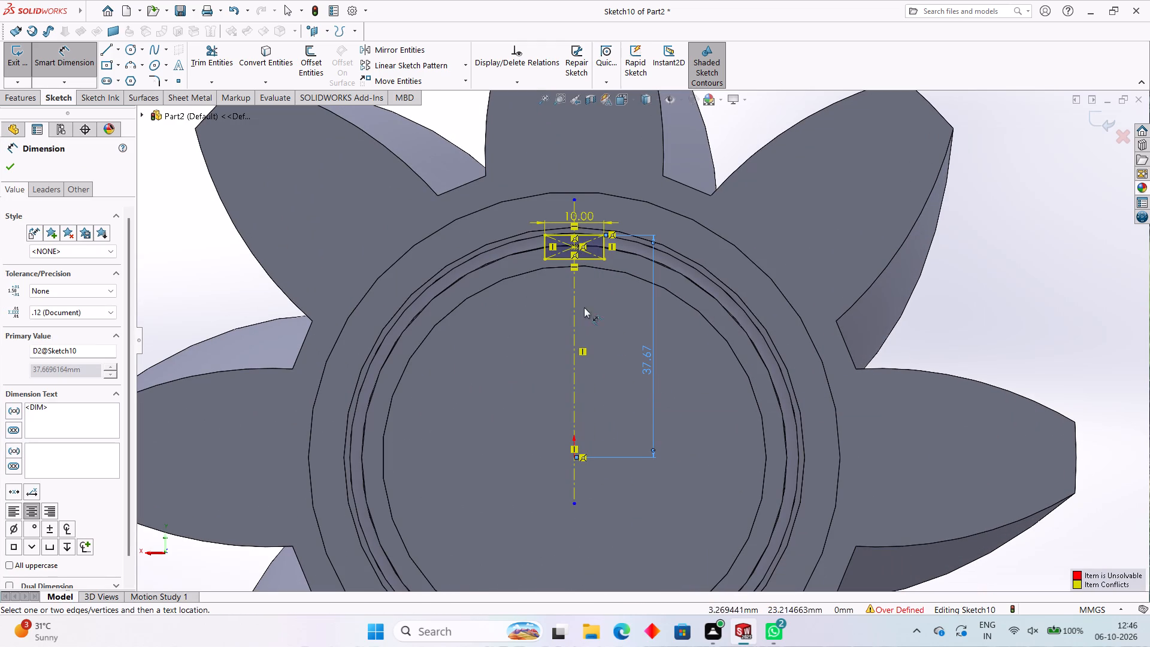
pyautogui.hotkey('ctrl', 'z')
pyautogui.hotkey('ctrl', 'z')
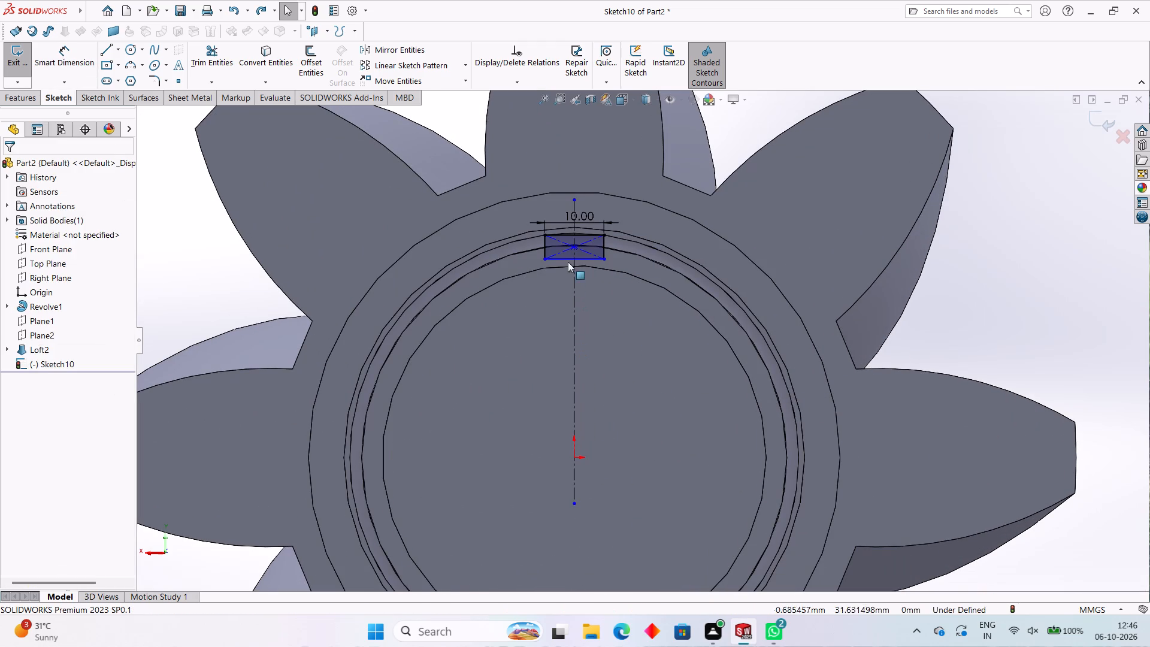
# Undo the rectangle together with its width dimension and Vertical relation, keeping only the vertical centerline in the sketch.
pyautogui.click(562, 248)
pyautogui.press('Delete')
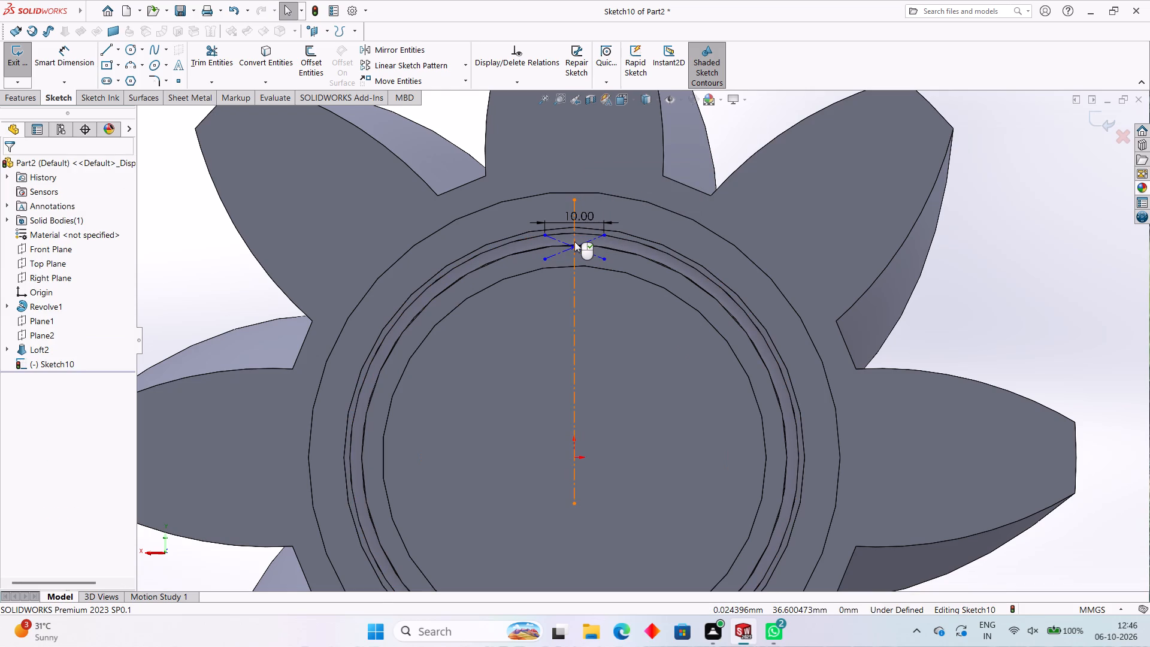
pyautogui.hotkey('ctrl', 'z')
pyautogui.hotkey('ctrl', 'z')
pyautogui.hotkey('ctrl', 'z')
pyautogui.hotkey('ctrl', 'z')
pyautogui.hotkey('ctrl', 'z')
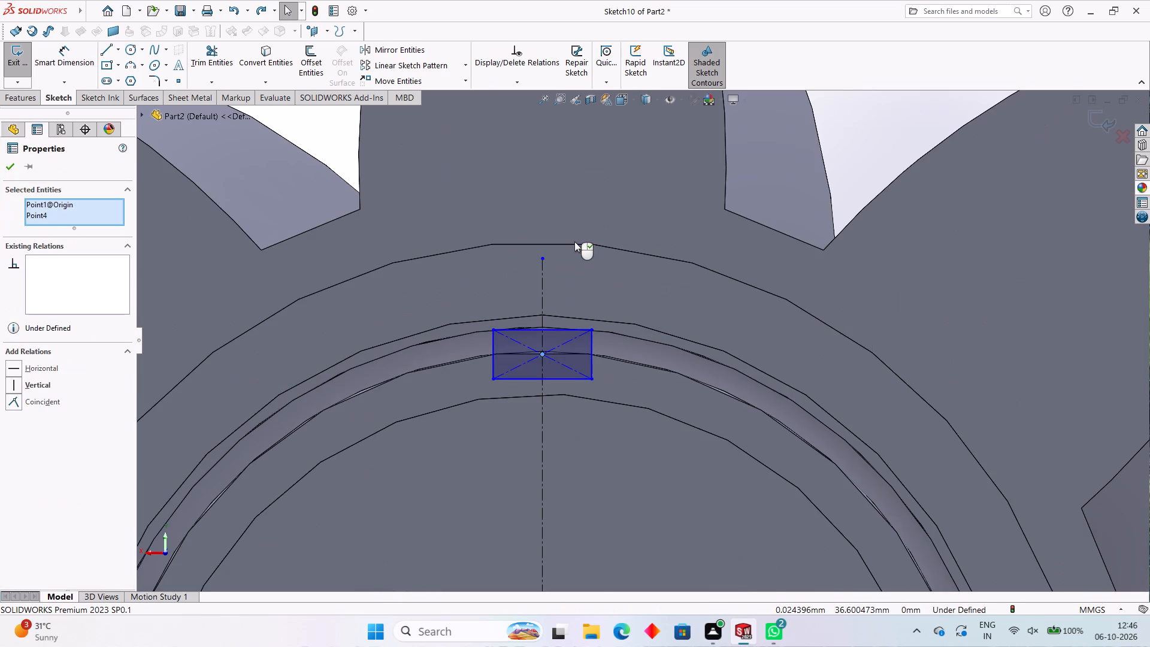
pyautogui.hotkey('ctrl', 'z')
# Move the centerline's upper endpoint onto the outer circular edge of the shoulder near the shaft's free end.
pyautogui.scroll(6, 564, 359)
pyautogui.scroll(1, 588, 417)
pyautogui.moveTo(591, 419); pyautogui.dragTo(605, 424, button='middle')
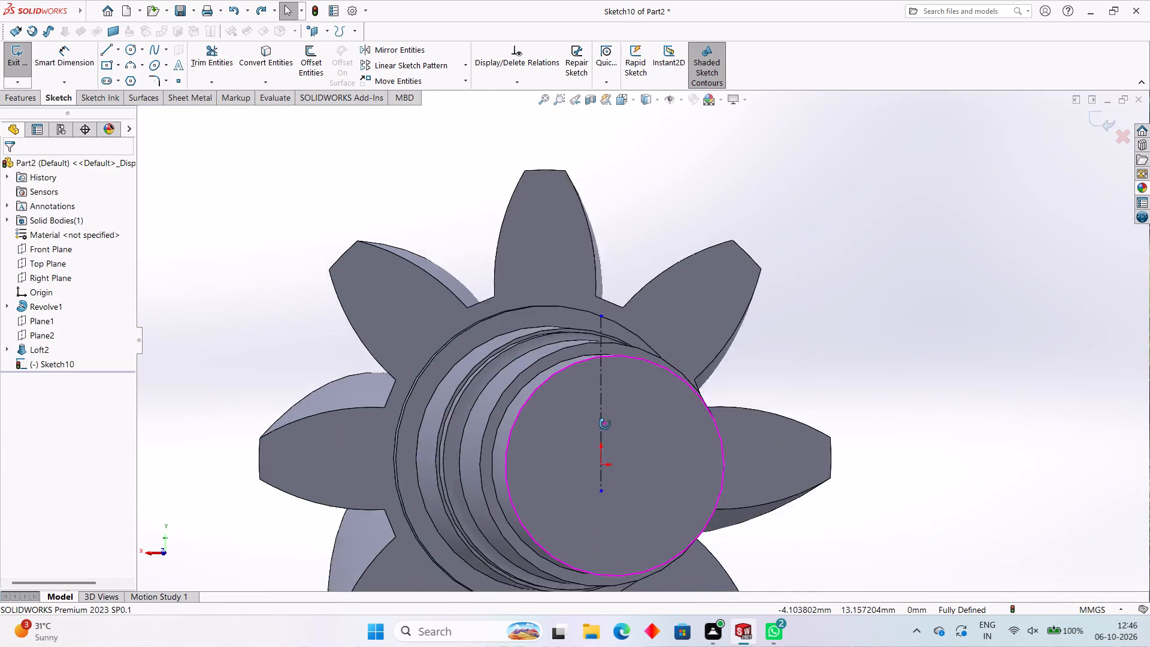
pyautogui.moveTo(605, 424); pyautogui.dragTo(599, 437, button='middle')
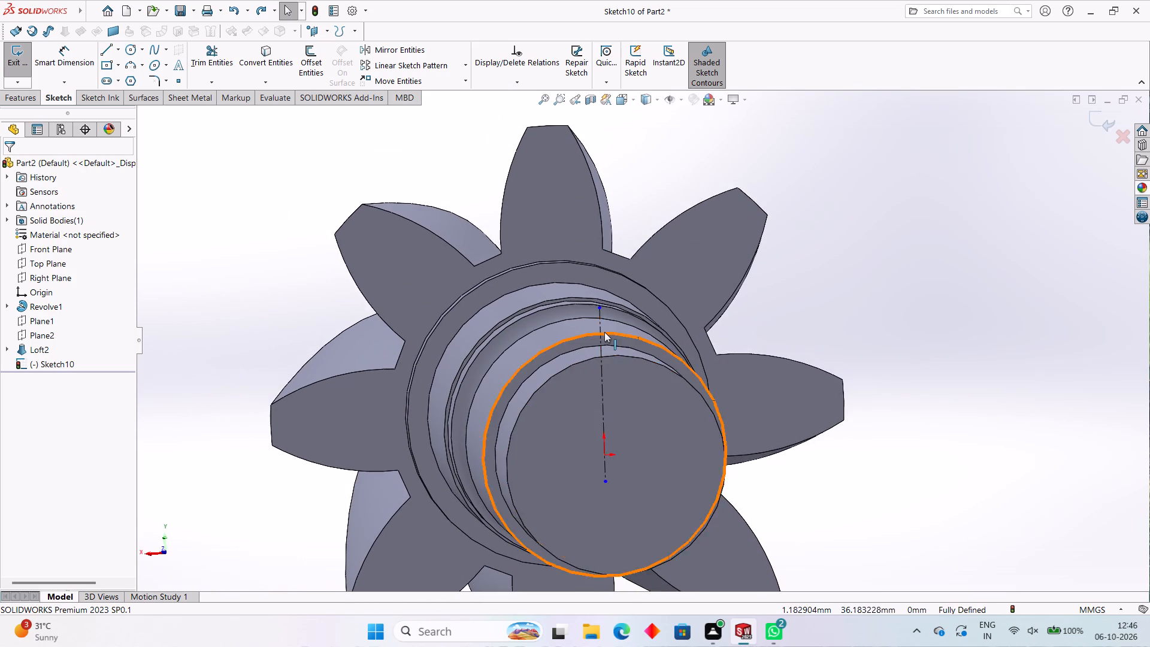
pyautogui.scroll(-6, 604, 332)
pyautogui.moveTo(608, 255); pyautogui.dragTo(616, 325)
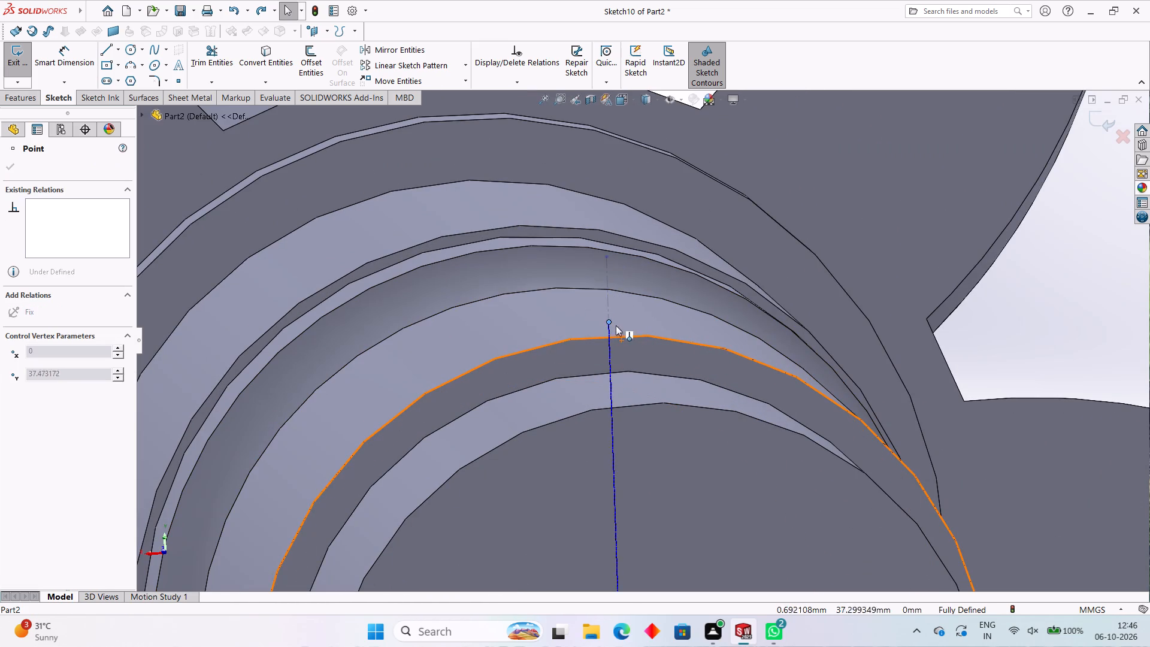
pyautogui.moveTo(616, 325); pyautogui.dragTo(617, 336)
pyautogui.scroll(4, 616, 336)
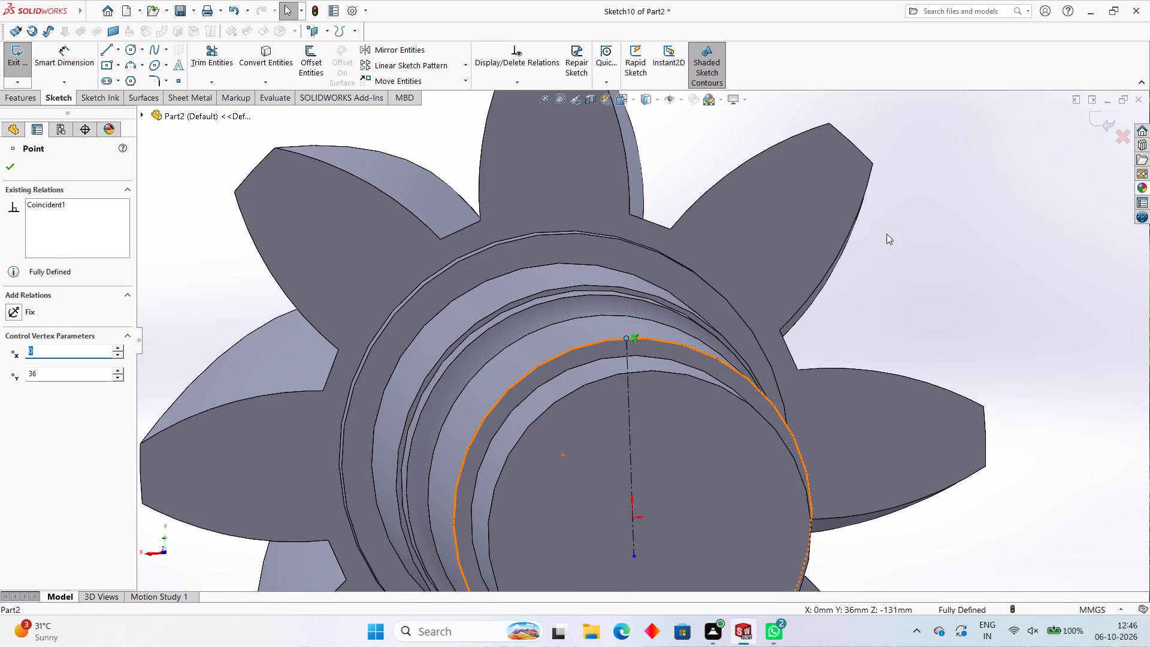
pyautogui.click(894, 234)
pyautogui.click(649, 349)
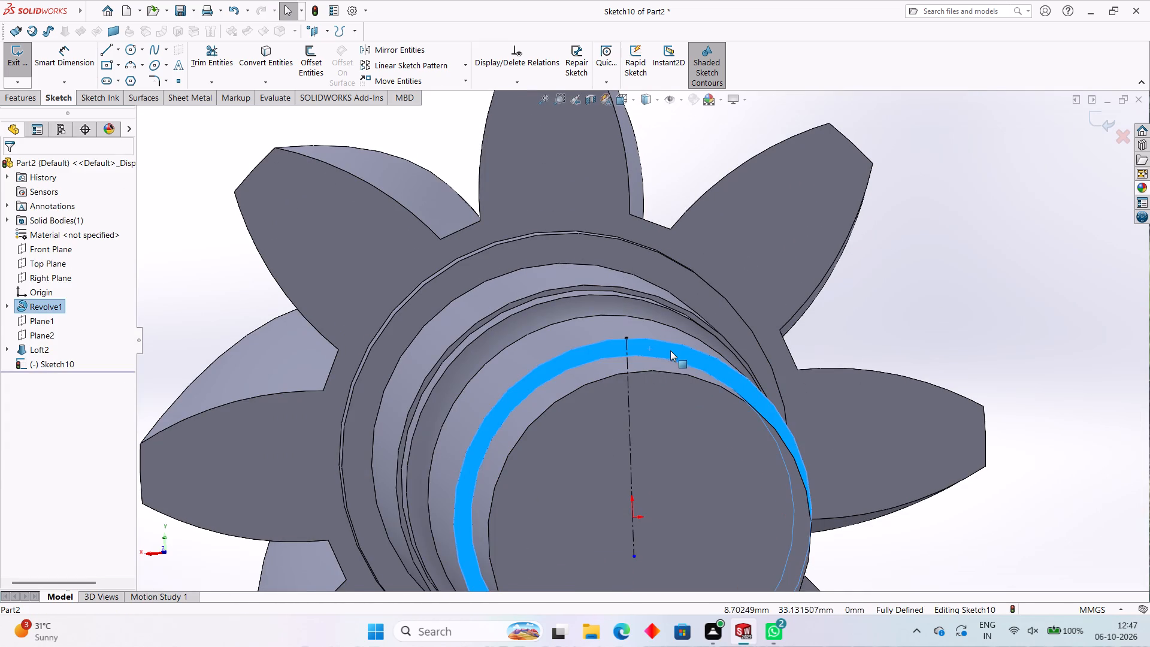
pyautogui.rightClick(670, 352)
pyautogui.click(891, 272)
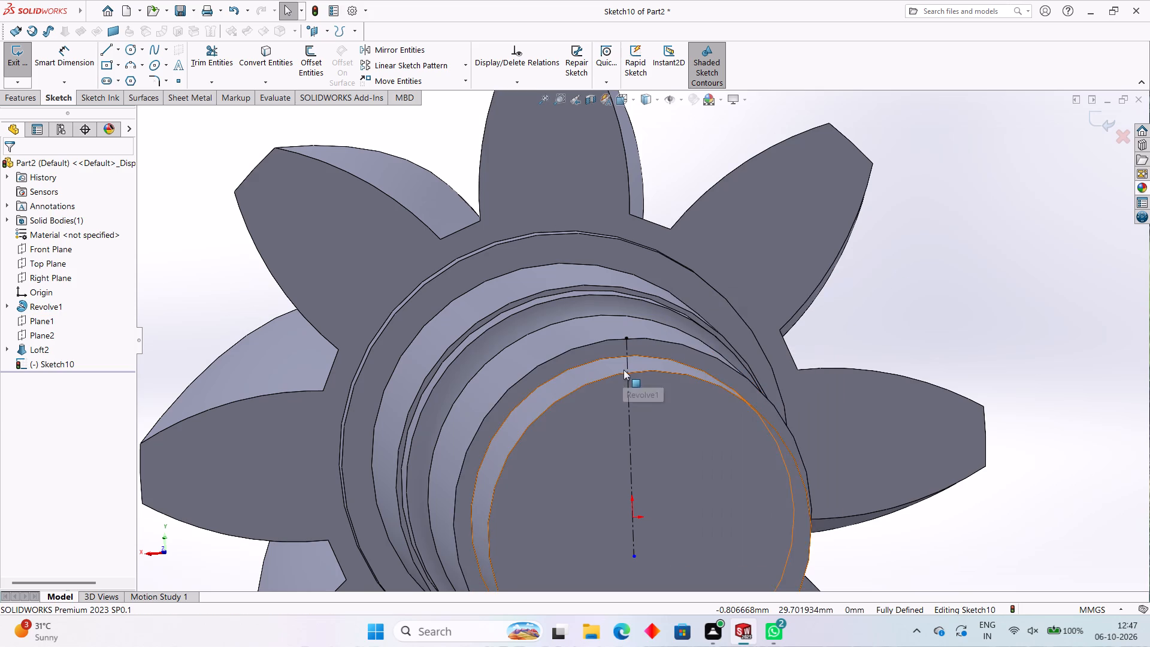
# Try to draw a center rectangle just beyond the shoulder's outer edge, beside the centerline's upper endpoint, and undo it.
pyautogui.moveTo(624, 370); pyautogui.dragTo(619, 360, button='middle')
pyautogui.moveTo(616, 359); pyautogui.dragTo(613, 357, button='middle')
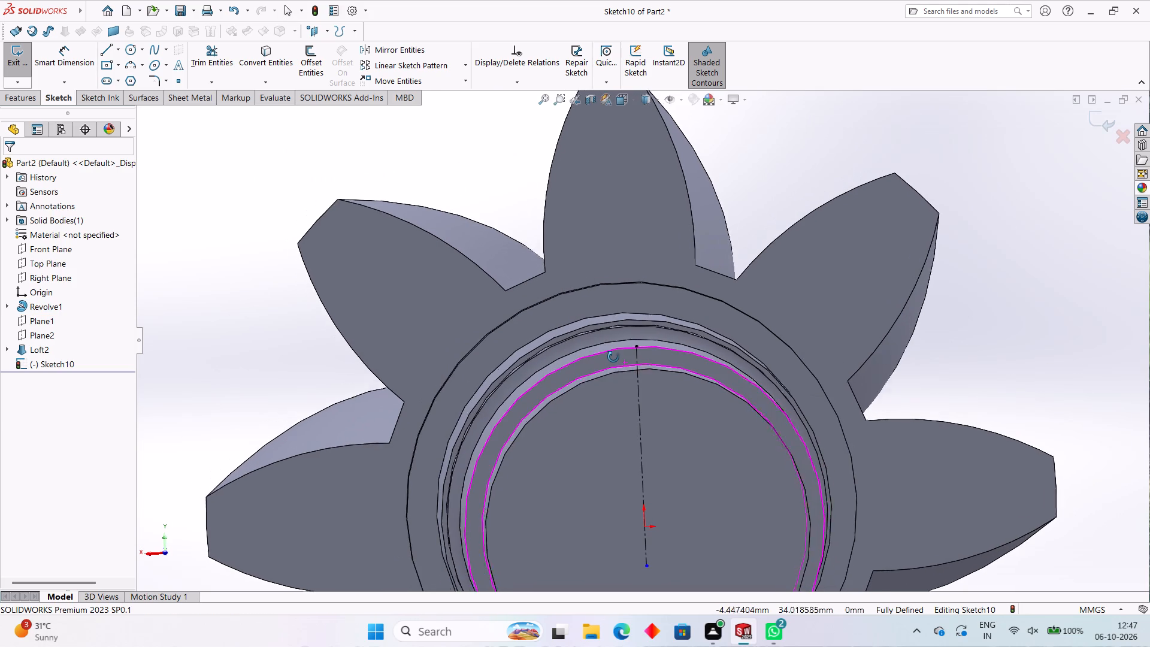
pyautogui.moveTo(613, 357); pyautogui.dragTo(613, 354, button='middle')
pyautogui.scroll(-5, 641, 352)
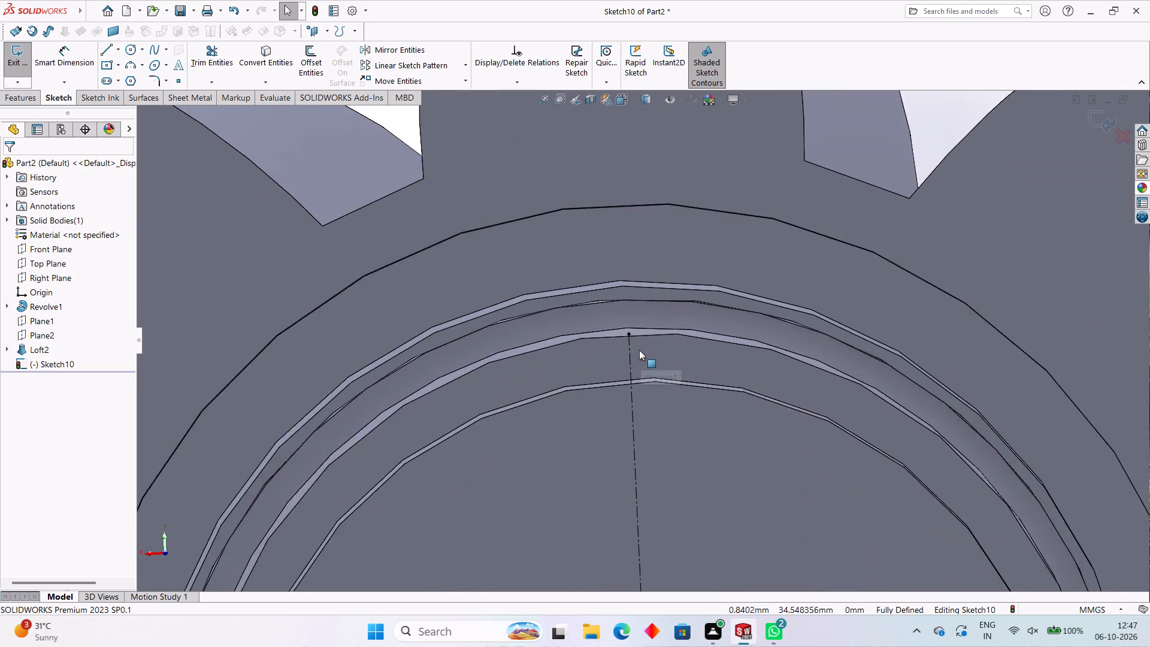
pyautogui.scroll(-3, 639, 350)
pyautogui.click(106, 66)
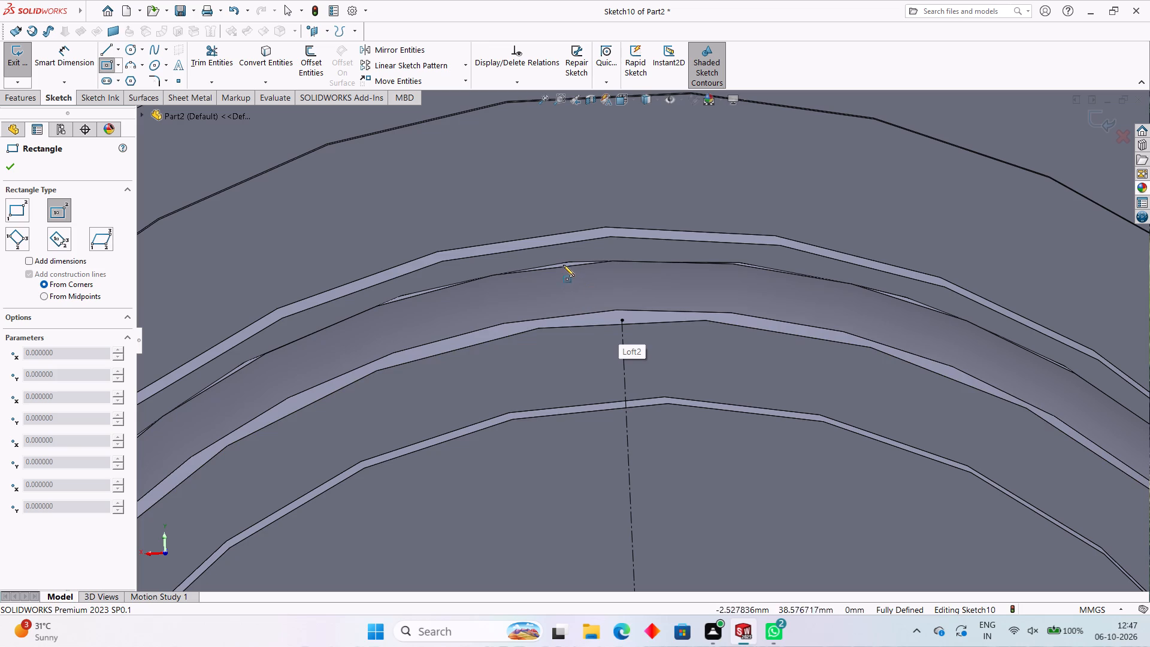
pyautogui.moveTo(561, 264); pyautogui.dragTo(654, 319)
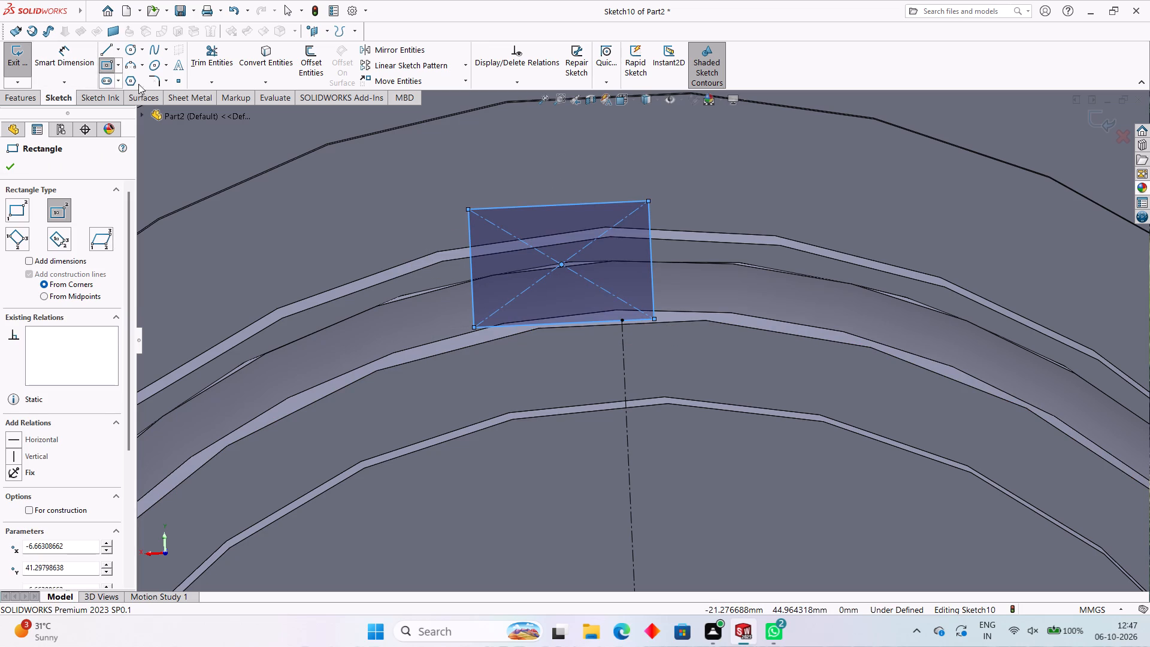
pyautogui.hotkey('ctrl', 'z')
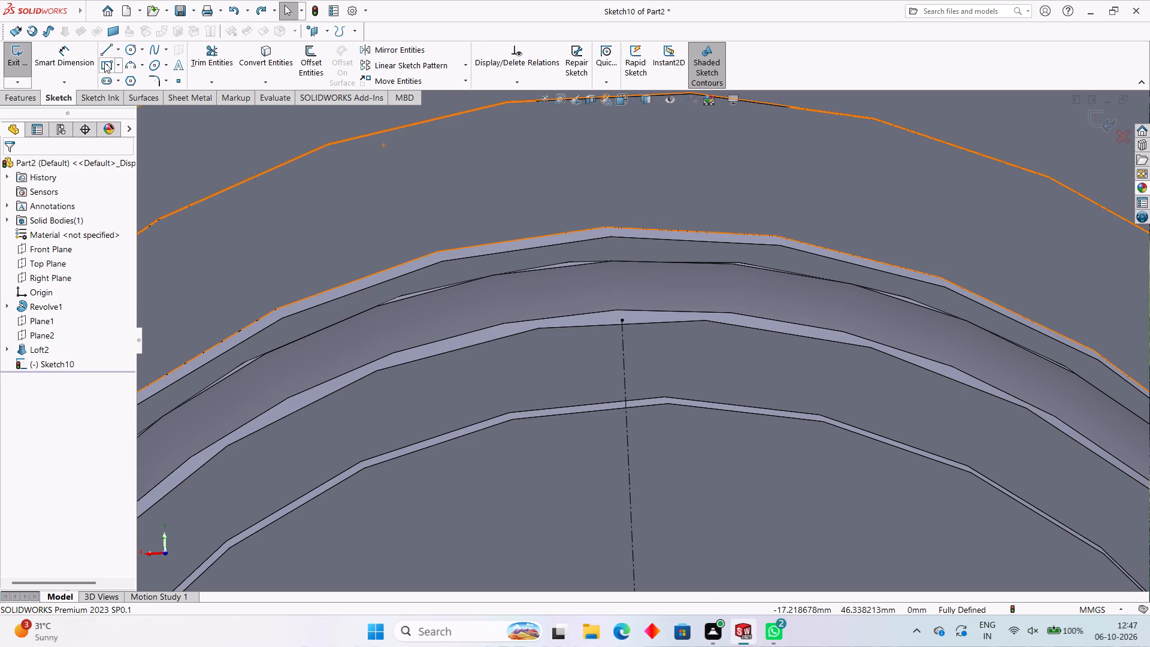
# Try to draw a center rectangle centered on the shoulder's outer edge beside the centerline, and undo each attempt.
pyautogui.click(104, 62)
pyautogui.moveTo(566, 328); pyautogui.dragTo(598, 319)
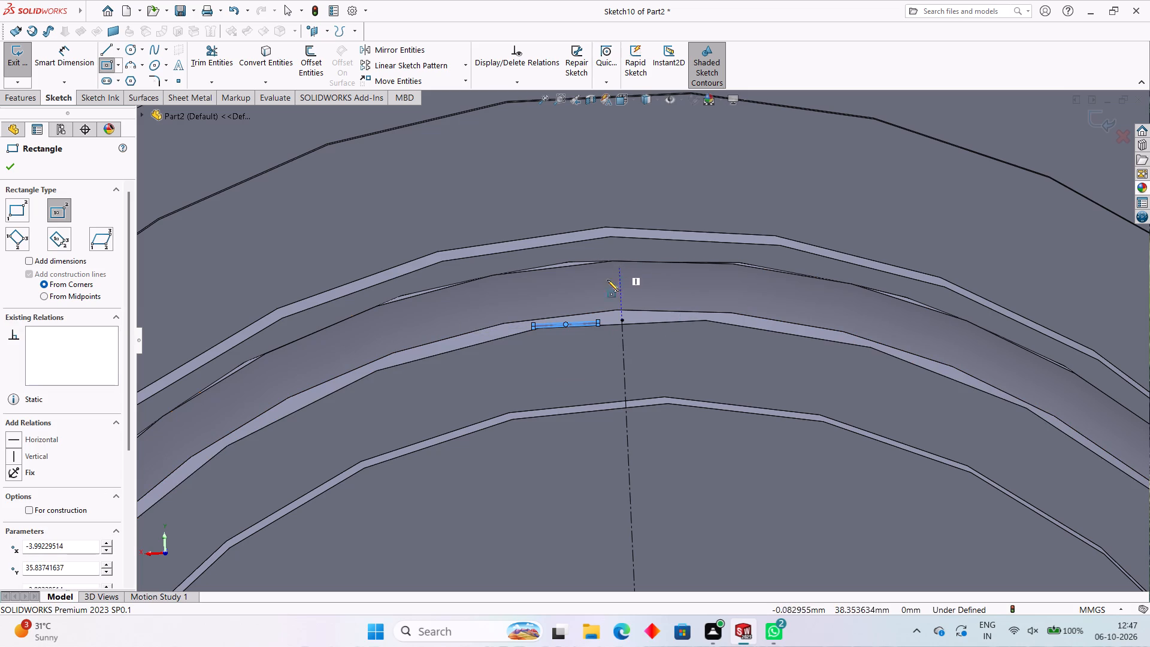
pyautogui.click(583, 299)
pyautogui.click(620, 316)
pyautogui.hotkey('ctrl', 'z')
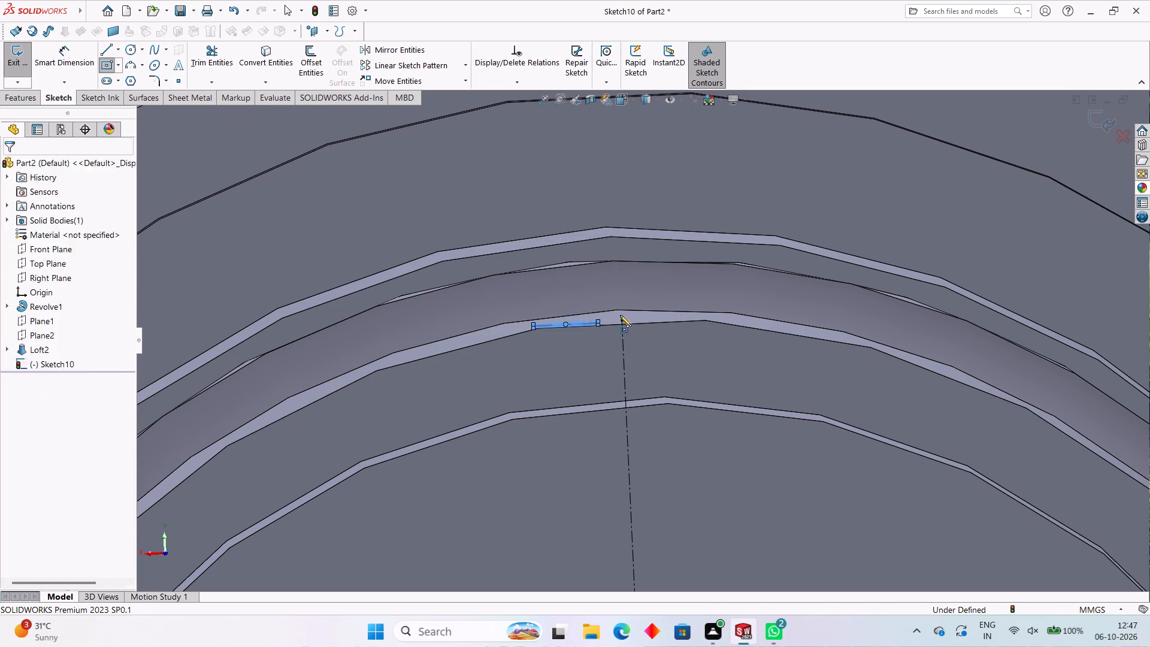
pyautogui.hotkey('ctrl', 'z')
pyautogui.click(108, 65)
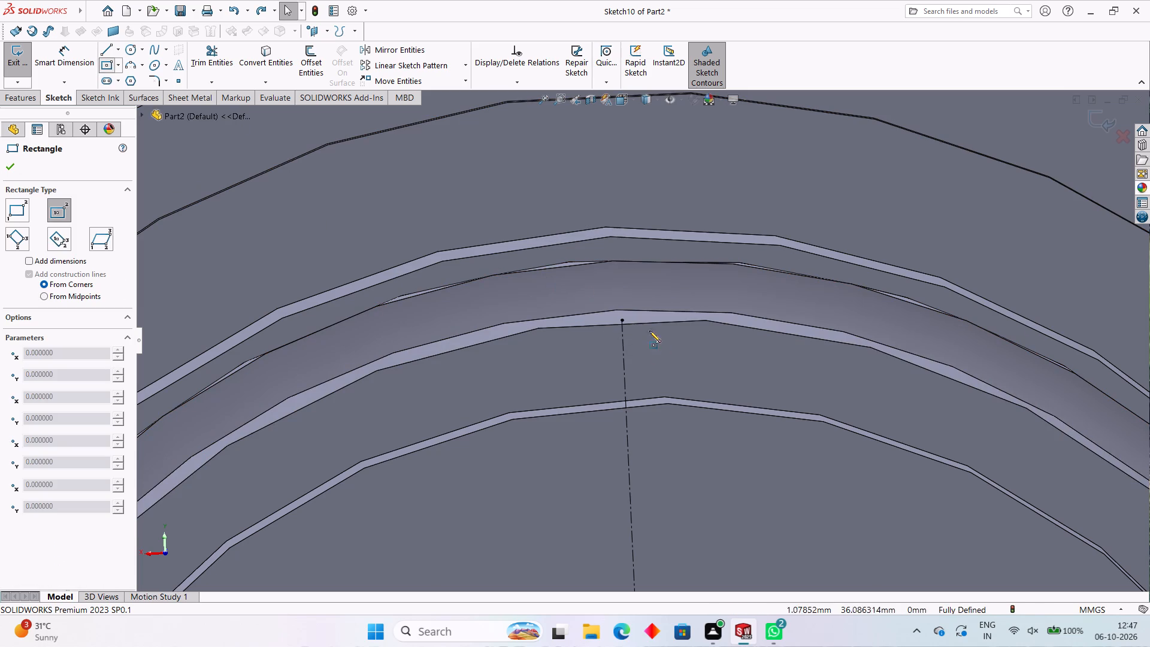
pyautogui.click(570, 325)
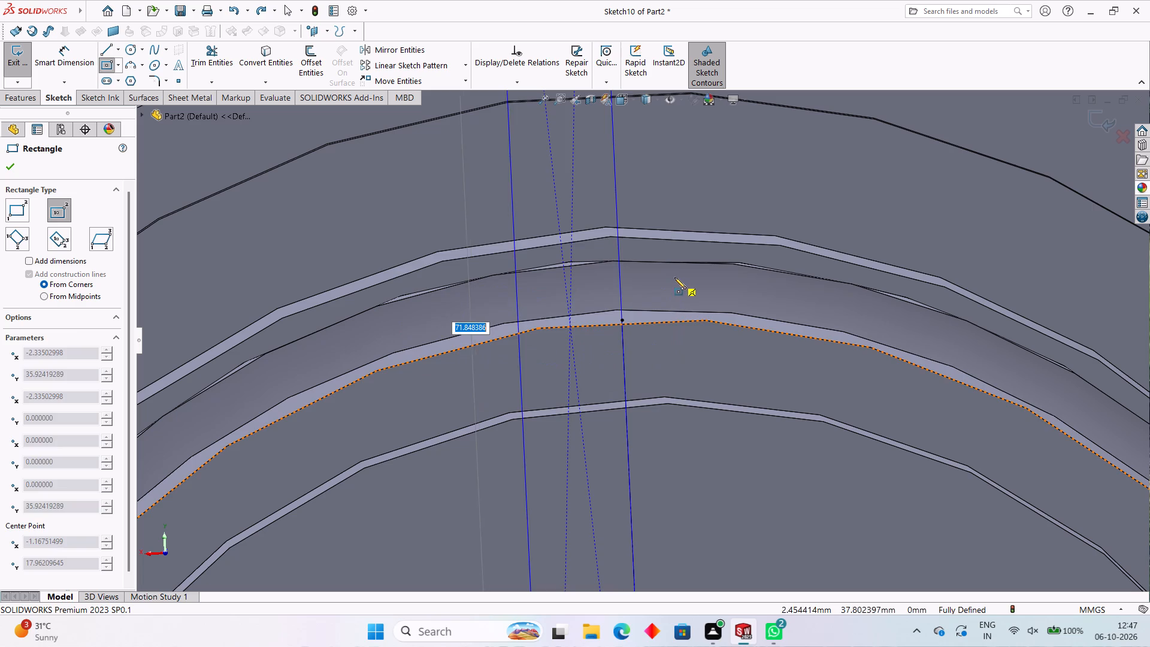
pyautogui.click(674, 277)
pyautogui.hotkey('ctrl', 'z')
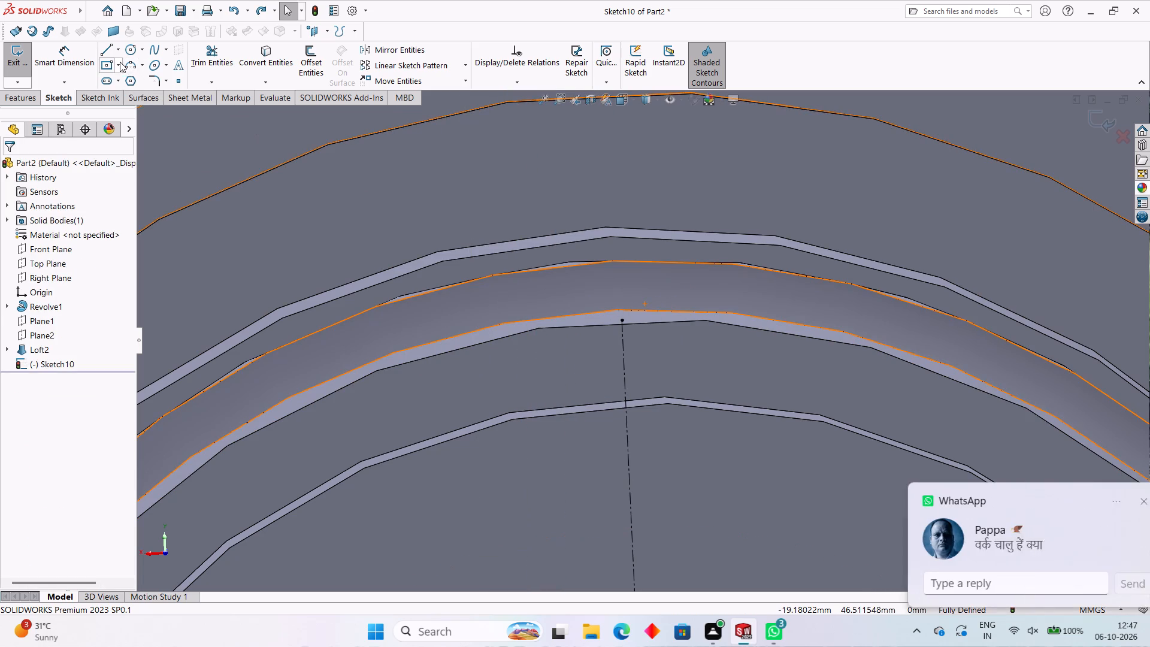
# Switch to the Corner Rectangle tool and dismiss the incoming message notification.
pyautogui.click(119, 62)
pyautogui.click(120, 81)
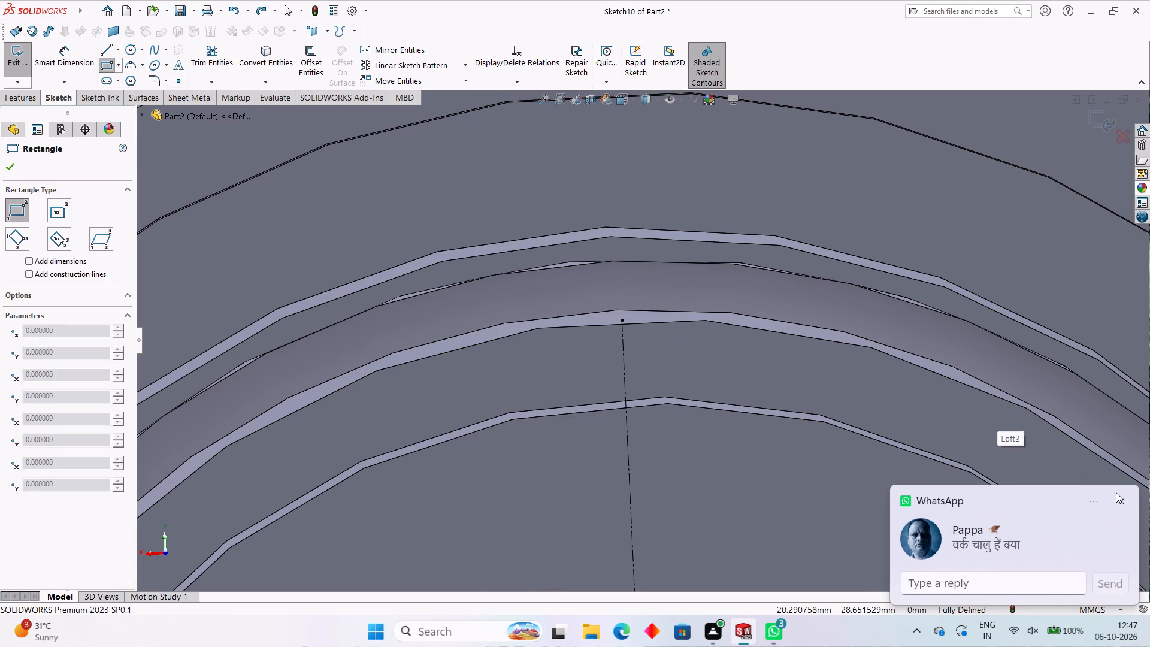
pyautogui.click(1121, 498)
# Examine the stepped shaft and gear from several angles around the shoulder carrying the sketched centerline.
pyautogui.scroll(9, 744, 377)
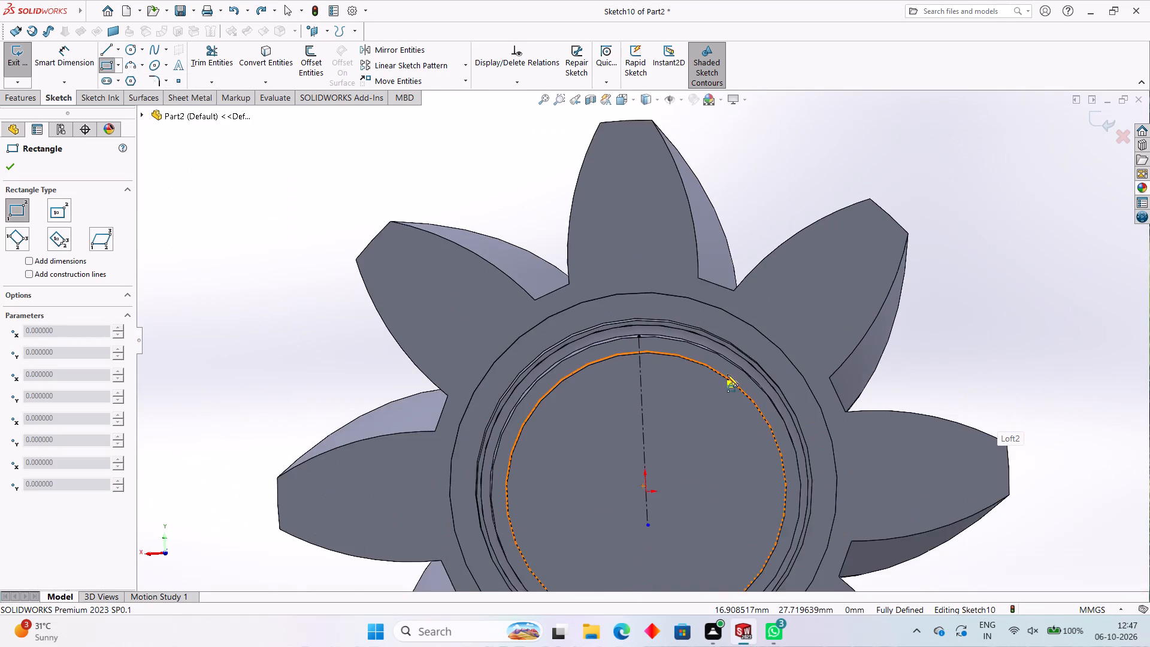
pyautogui.scroll(1, 727, 374)
pyautogui.moveTo(666, 388); pyautogui.dragTo(691, 421, button='middle')
pyautogui.scroll(3, 627, 381)
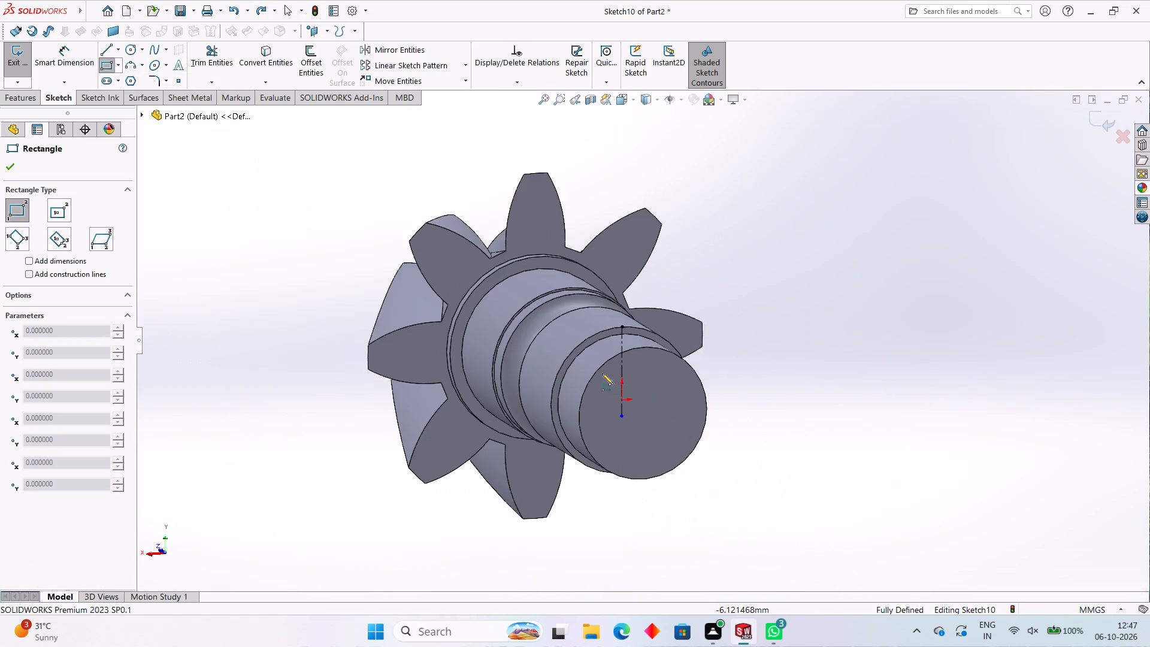
pyautogui.moveTo(533, 347); pyautogui.dragTo(597, 383, button='middle')
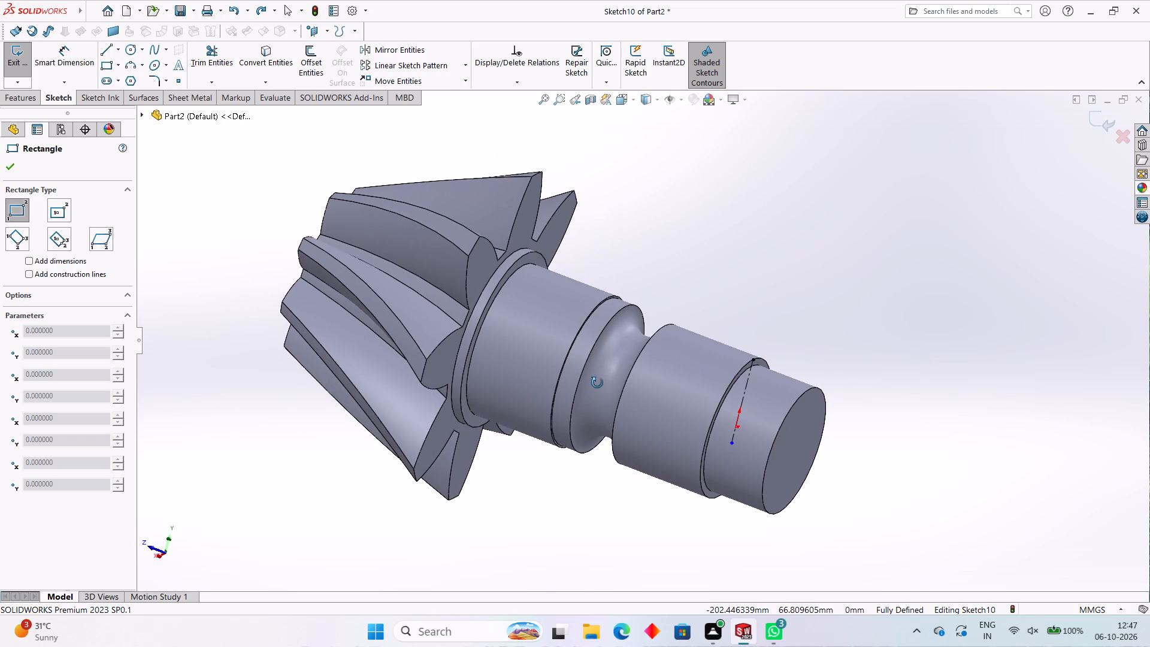
pyautogui.moveTo(597, 383); pyautogui.dragTo(593, 379, button='middle')
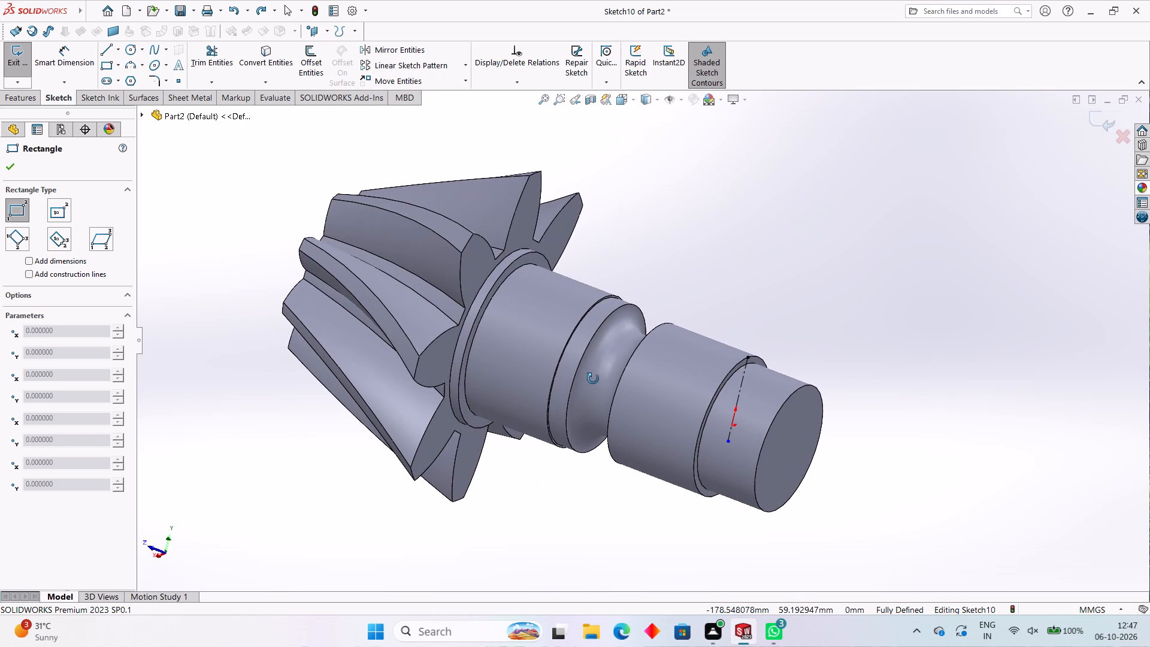
pyautogui.moveTo(593, 379); pyautogui.dragTo(632, 330, button='middle')
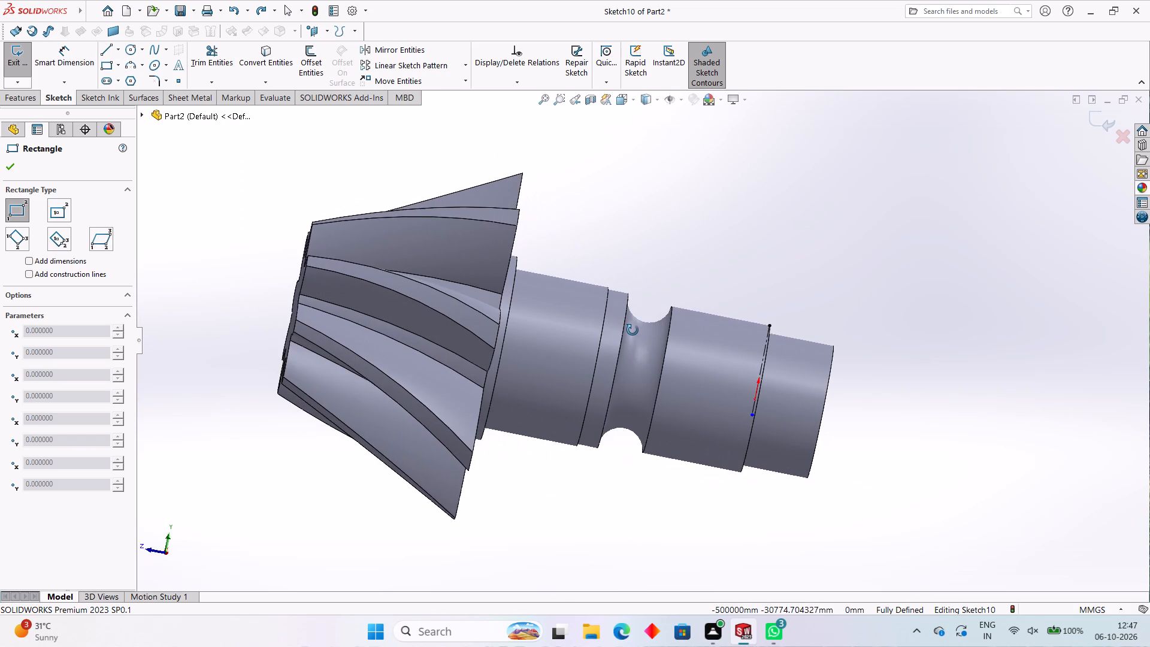
pyautogui.moveTo(632, 330); pyautogui.dragTo(582, 287, button='middle')
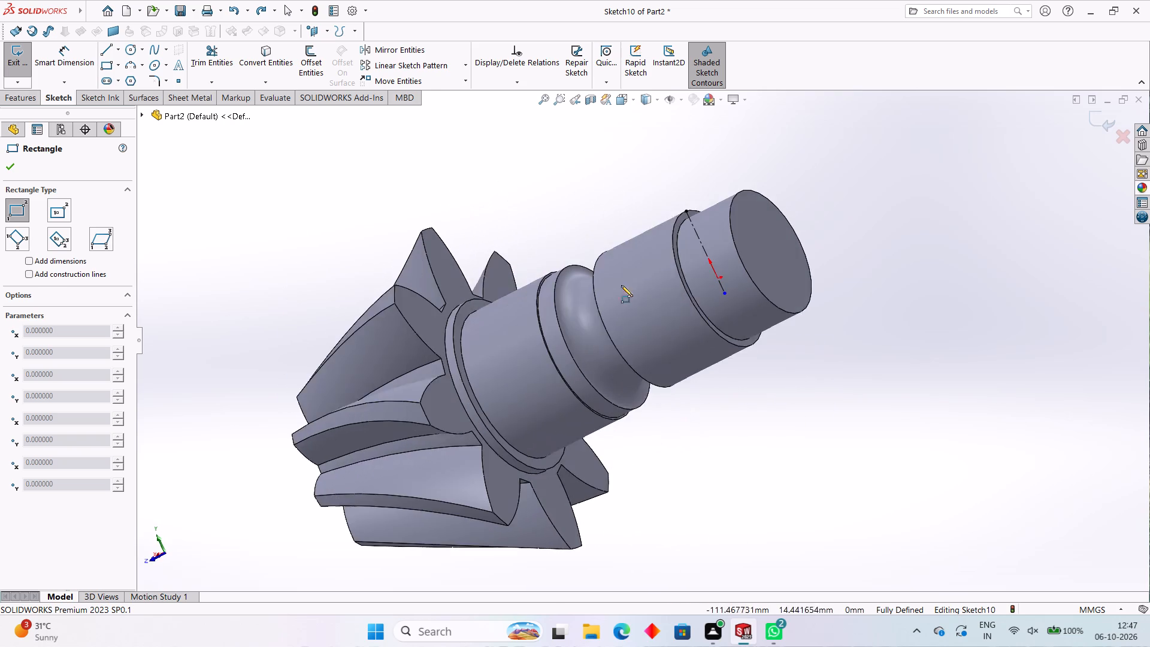
pyautogui.moveTo(649, 291); pyautogui.dragTo(676, 415, button='middle')
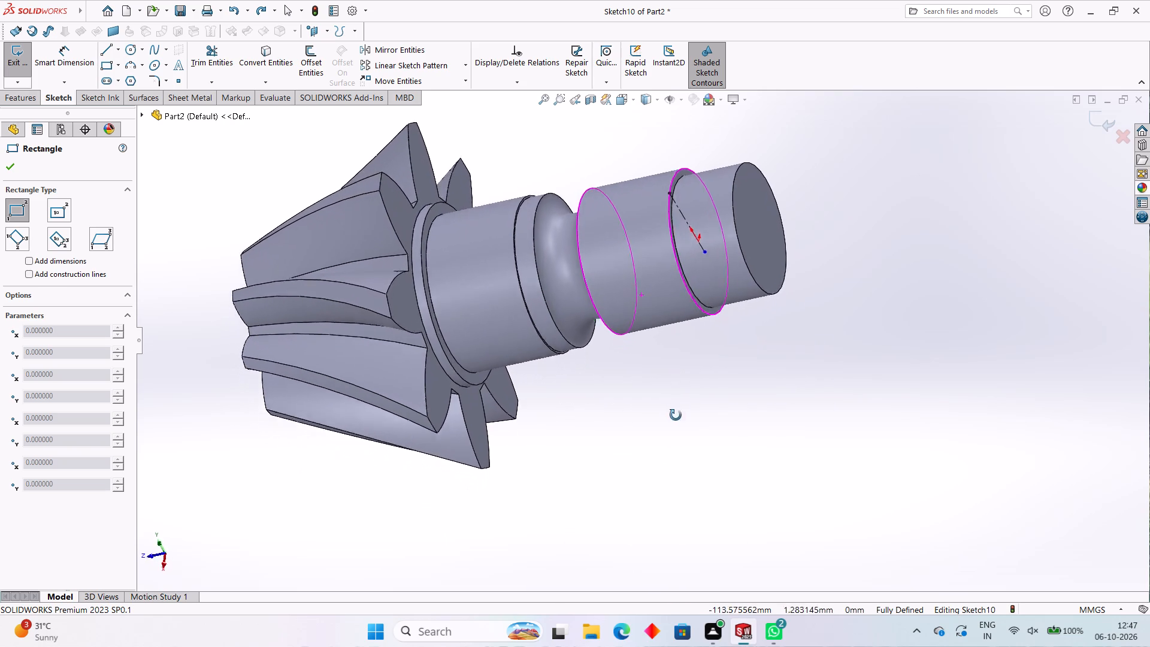
pyautogui.moveTo(676, 415); pyautogui.dragTo(758, 342, button='middle')
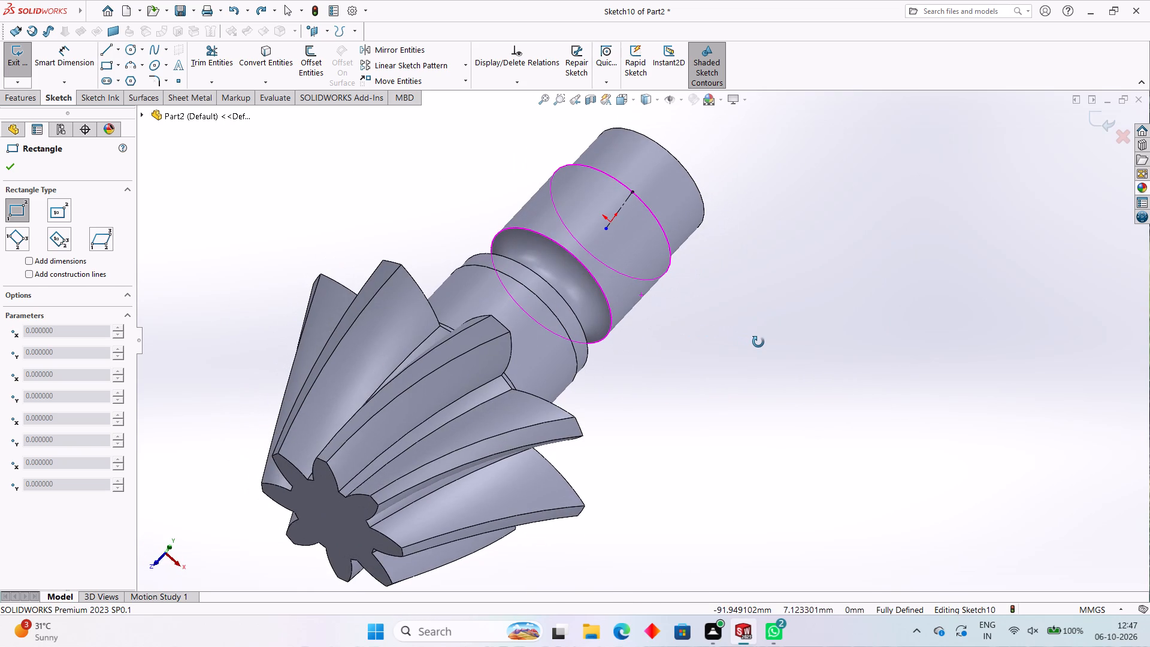
# Undo the centerline edits and the whole sketch on the shoulder near the shaft's free end.
pyautogui.moveTo(758, 342); pyautogui.dragTo(771, 430, button='middle')
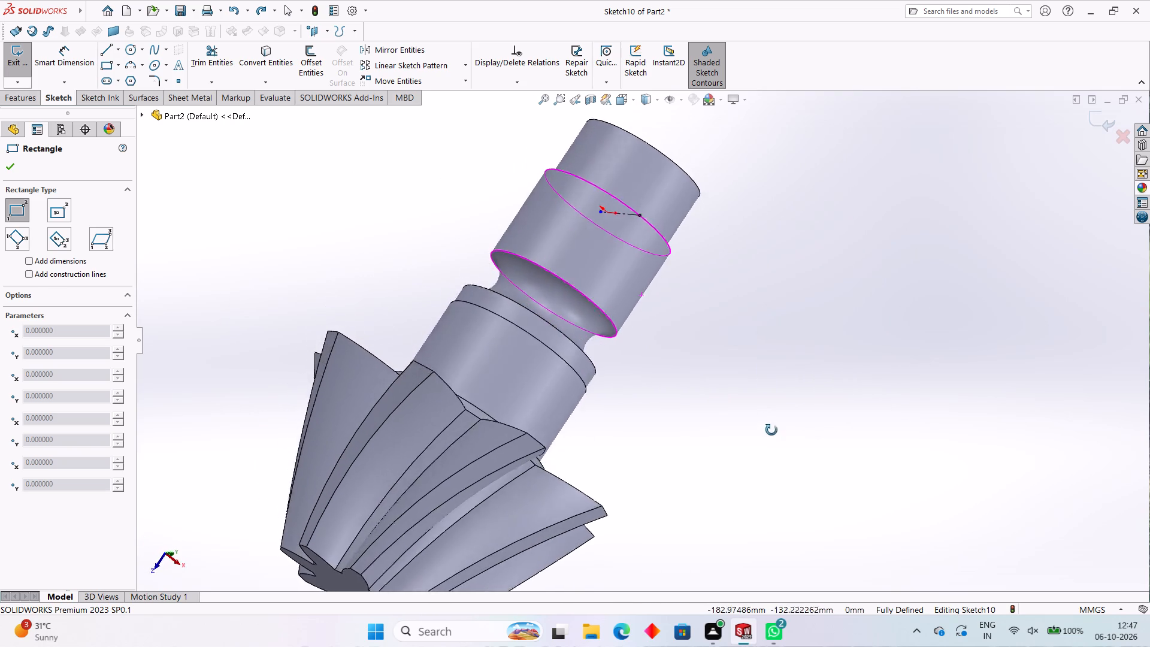
pyautogui.moveTo(771, 430); pyautogui.dragTo(680, 359, button='middle')
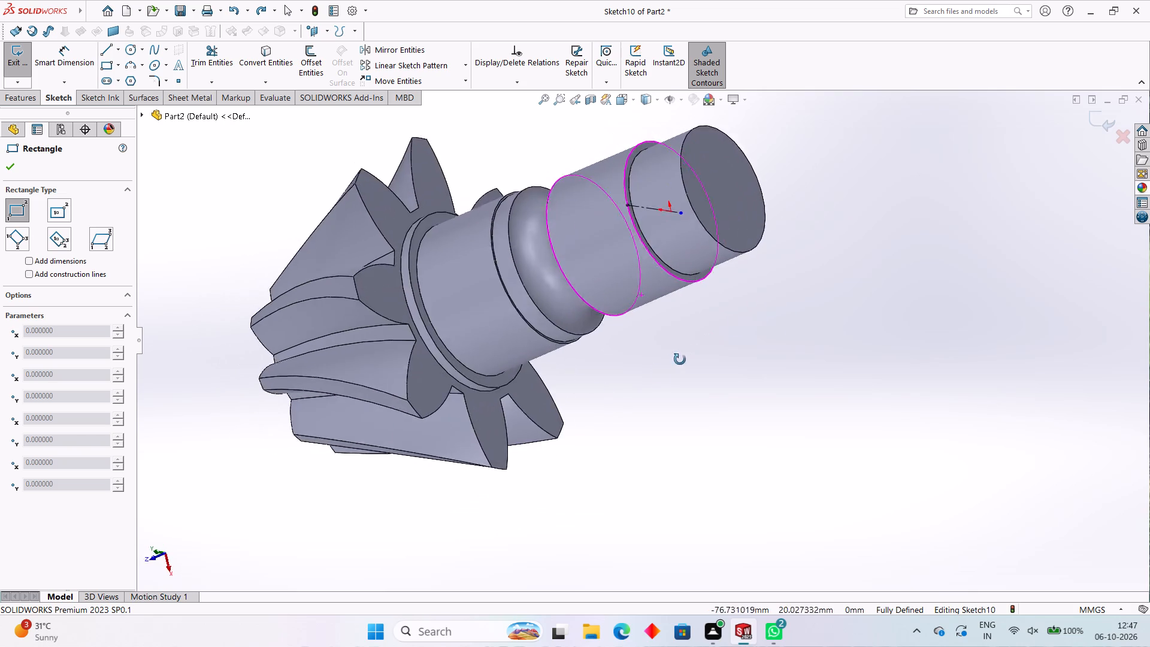
pyautogui.moveTo(680, 359); pyautogui.dragTo(723, 340, button='middle')
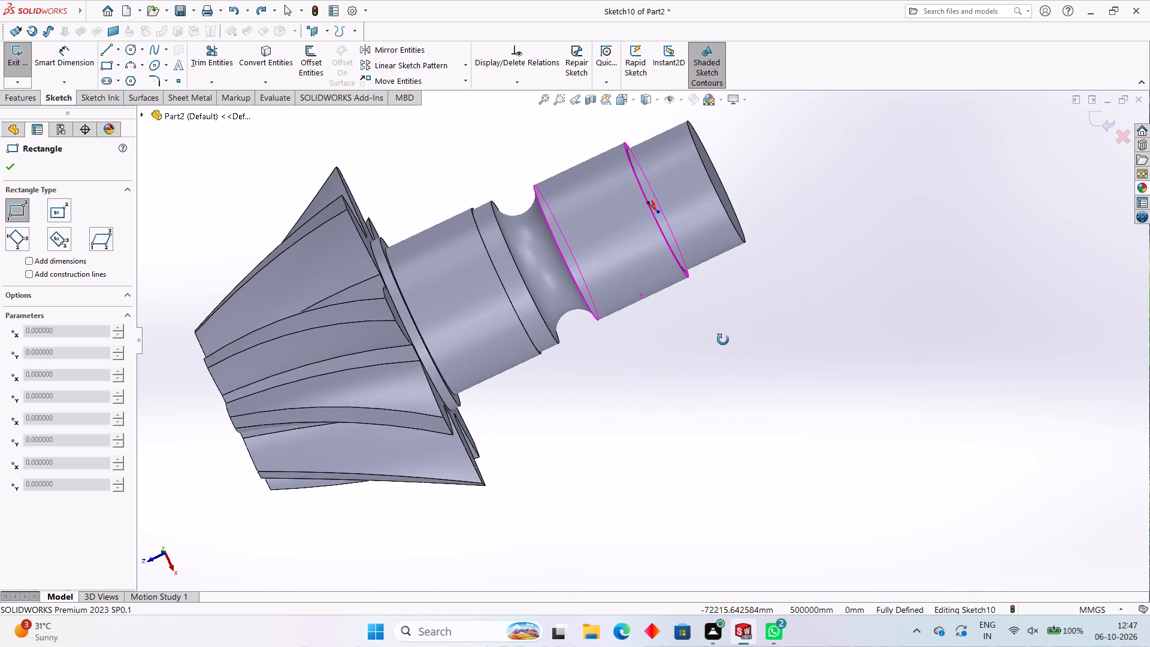
pyautogui.moveTo(723, 340); pyautogui.dragTo(721, 359, button='middle')
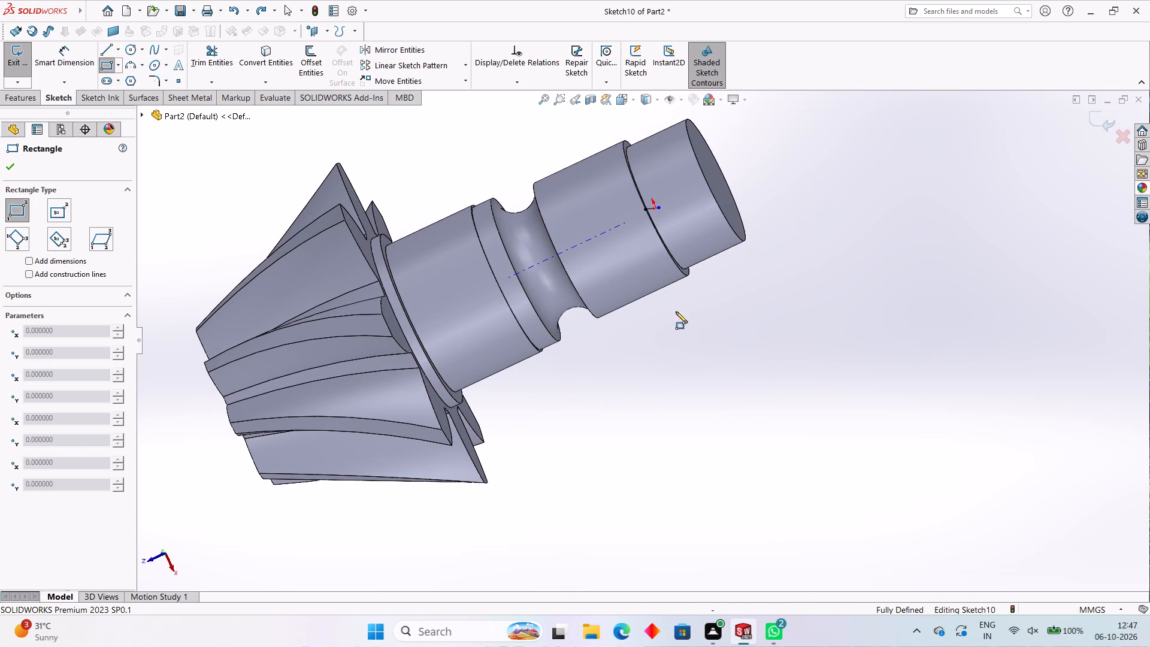
pyautogui.moveTo(753, 258); pyautogui.dragTo(697, 388, button='middle')
pyautogui.moveTo(737, 170); pyautogui.dragTo(705, 198, button='middle')
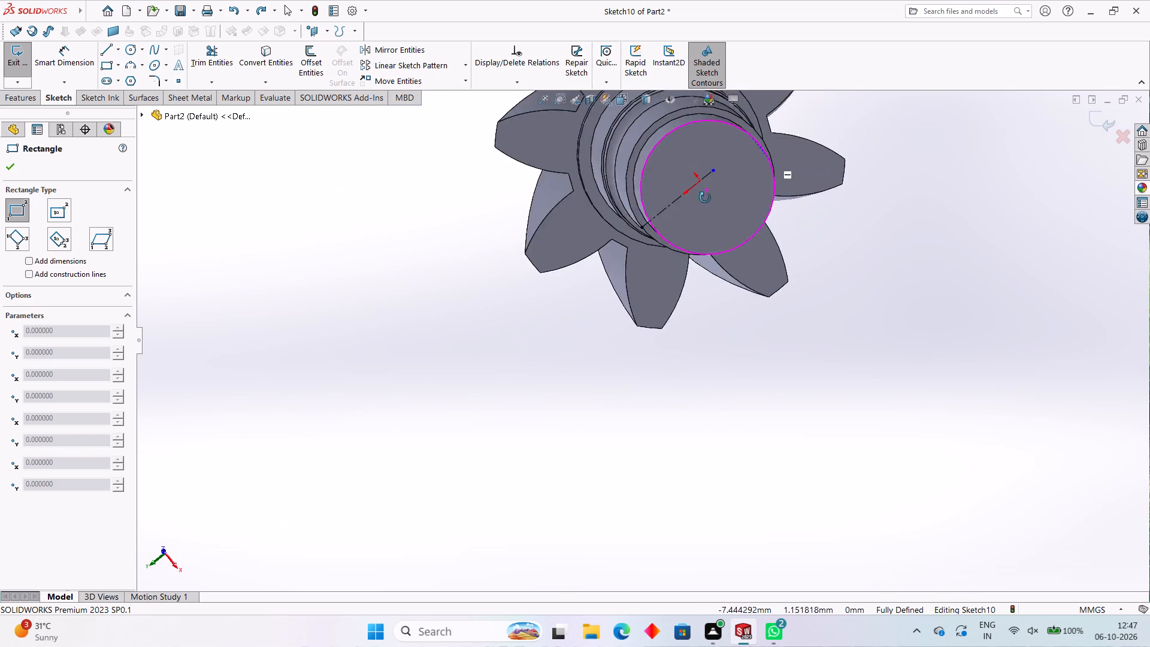
pyautogui.moveTo(705, 198); pyautogui.dragTo(722, 138, button='middle')
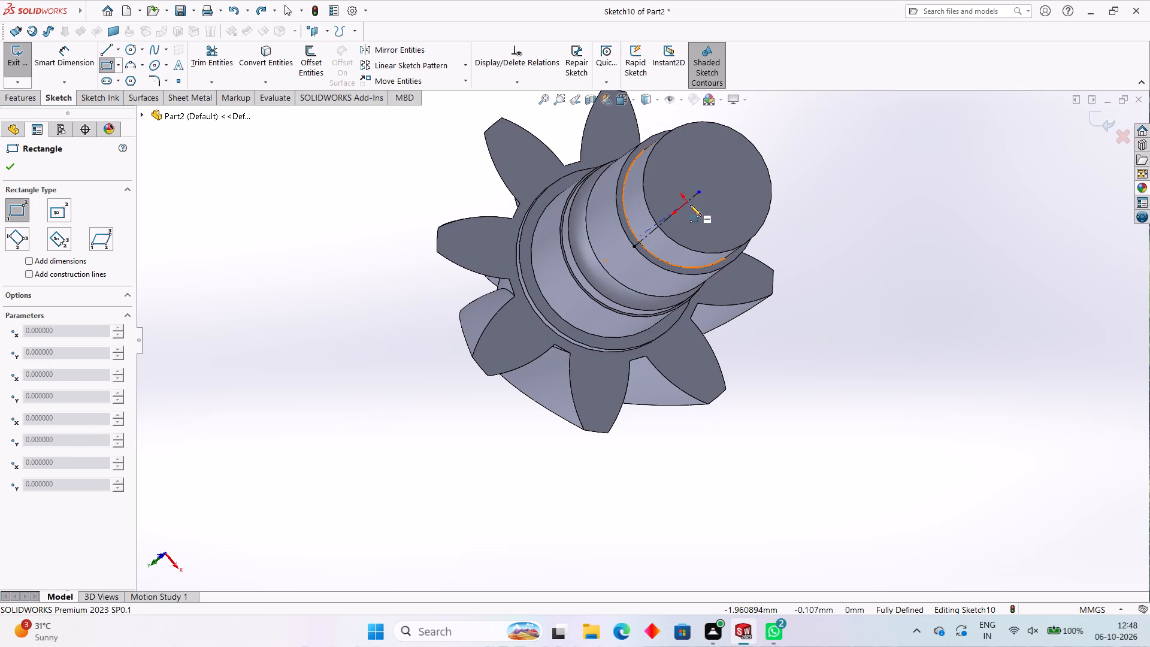
pyautogui.hotkey('ctrl', 'z')
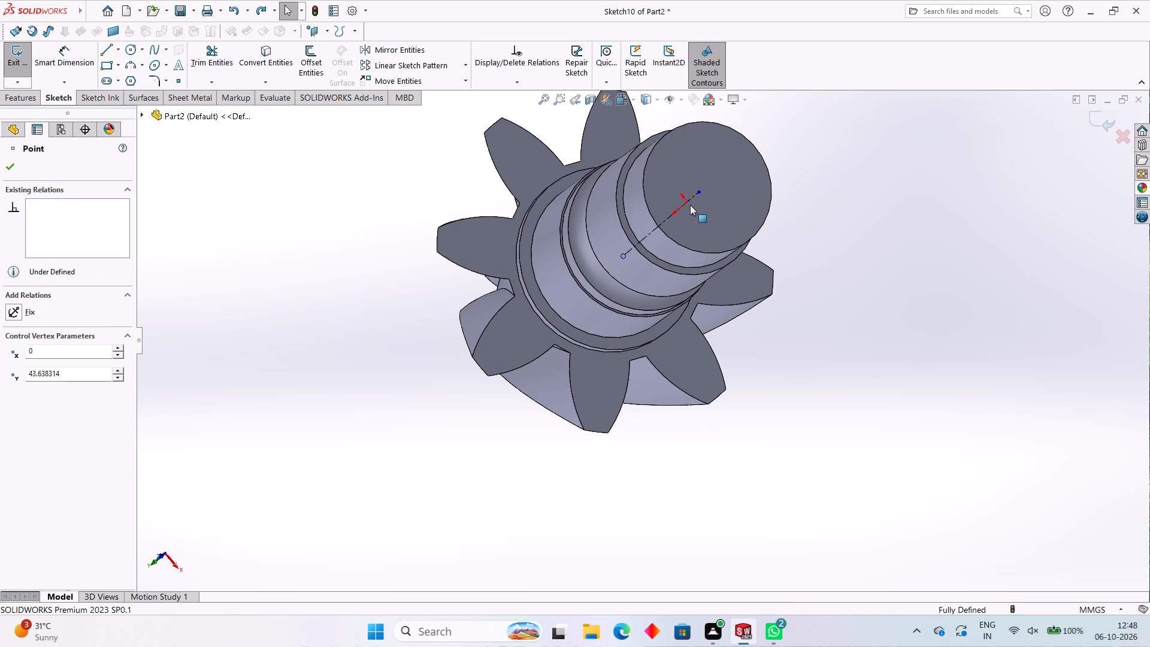
pyautogui.hotkey('ctrl', 'z')
pyautogui.hotkey('ctrl', 'z')
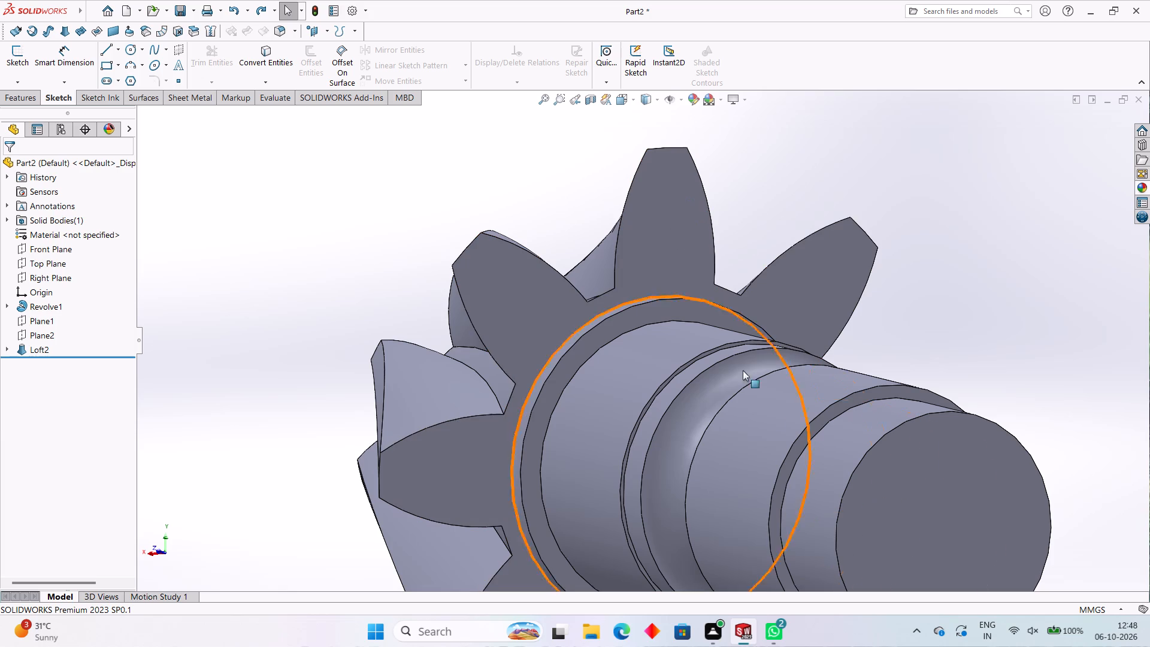
# Start a new sketch on the ring-shaped shoulder face near the shaft's free end.
pyautogui.click(800, 442)
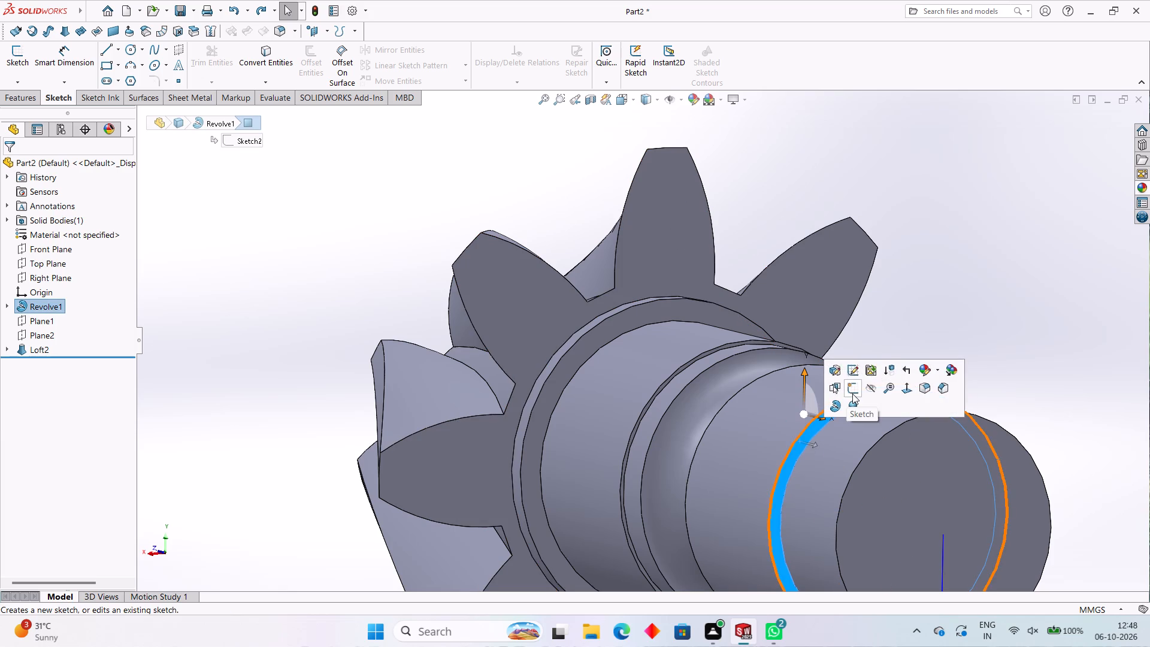
pyautogui.click(852, 394)
pyautogui.scroll(-9, 643, 274)
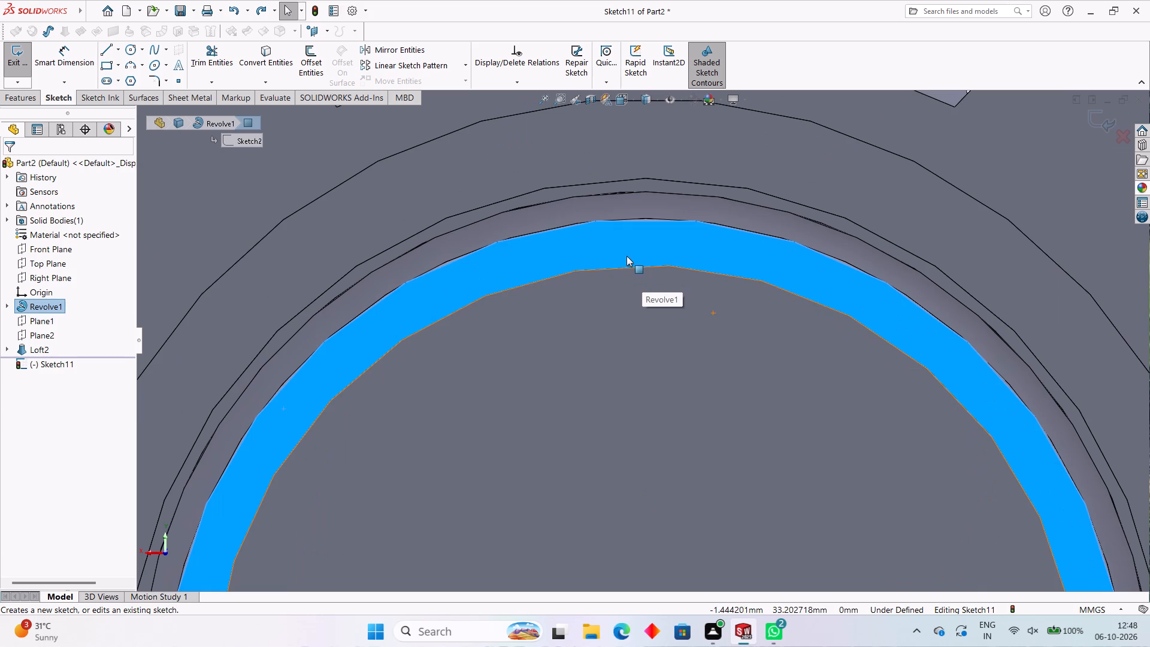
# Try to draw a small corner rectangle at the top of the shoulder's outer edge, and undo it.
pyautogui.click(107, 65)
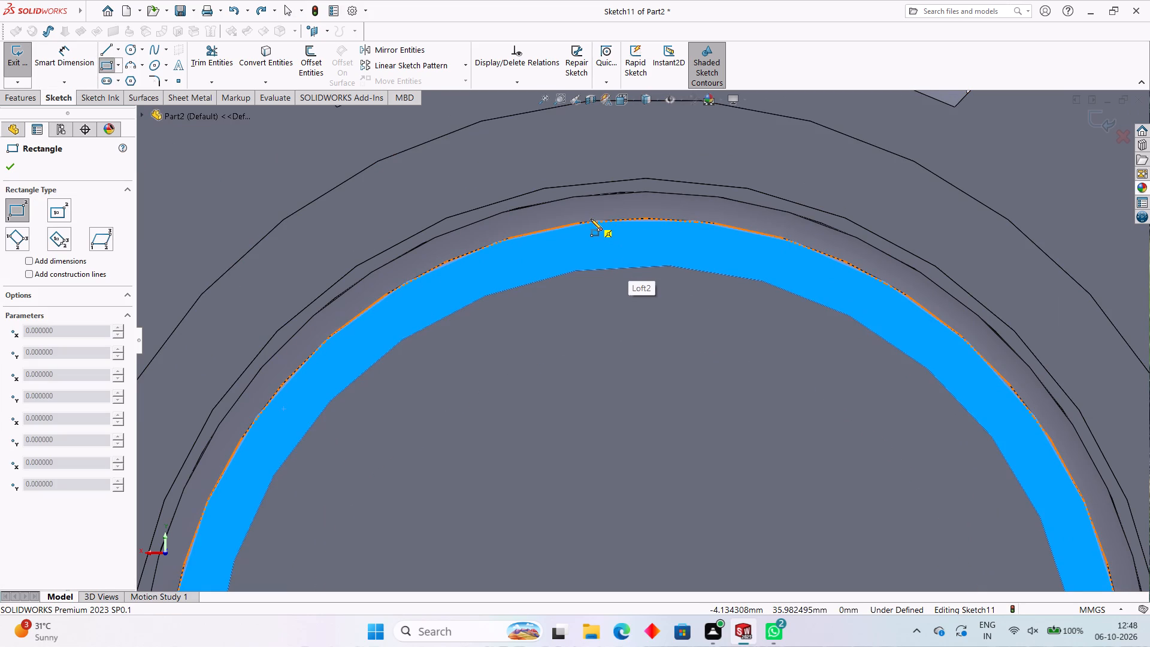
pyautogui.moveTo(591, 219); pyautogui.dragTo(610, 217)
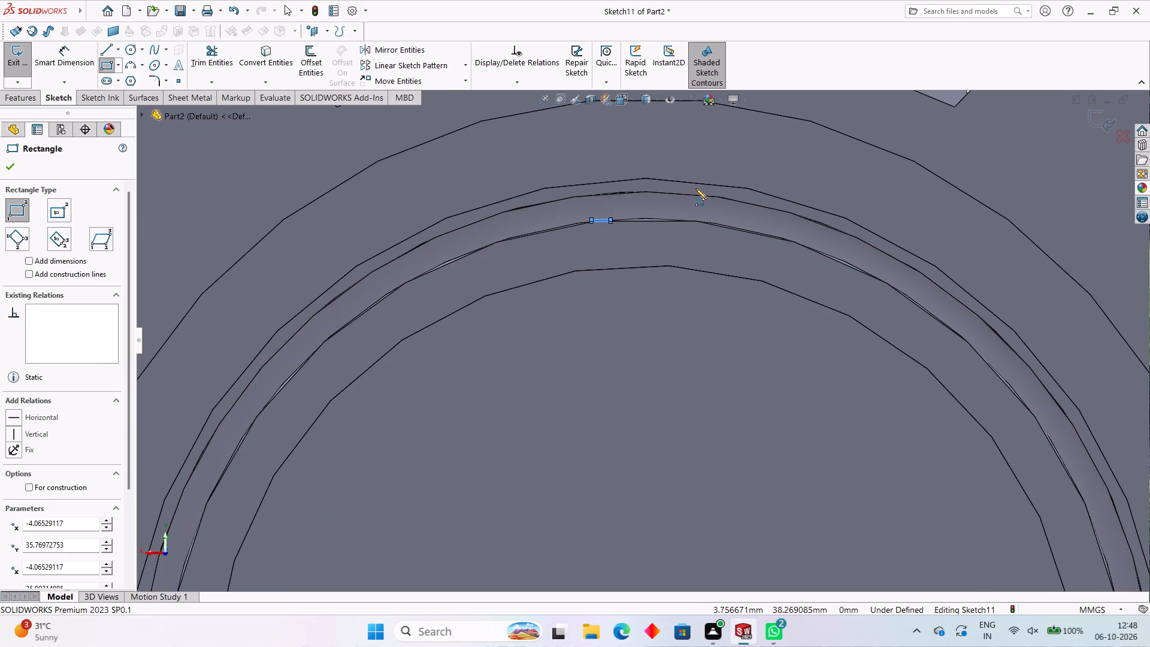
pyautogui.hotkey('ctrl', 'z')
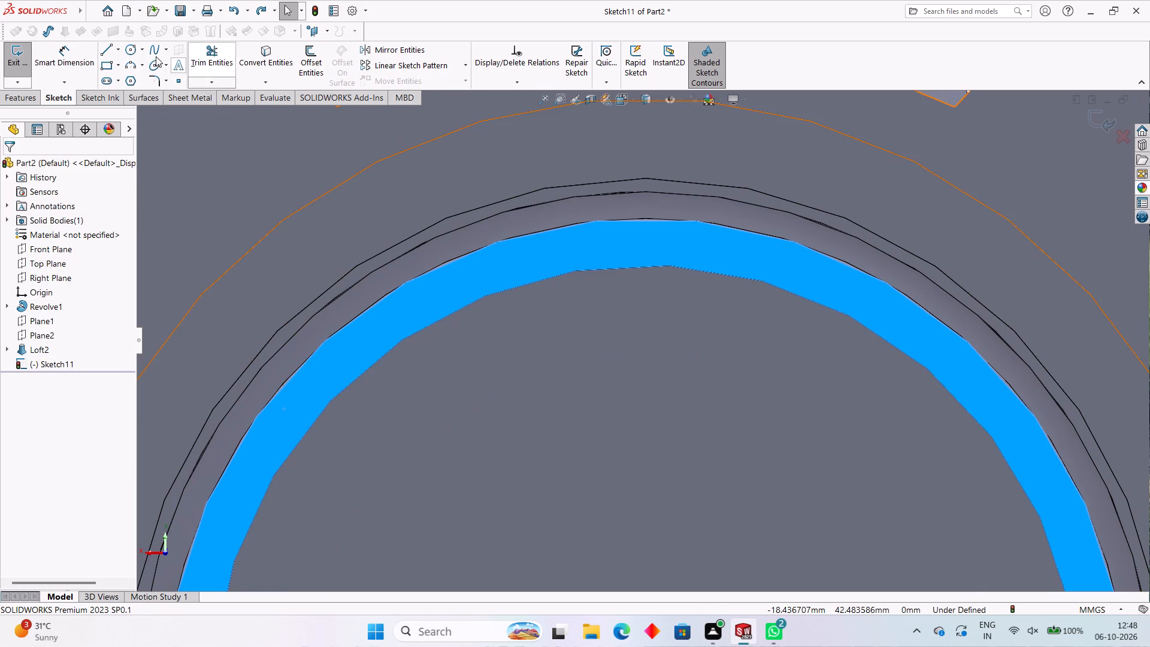
# Draw a corner rectangle about 10.15 by 4.35 mm across the top of the shoulder's outer edge.
pyautogui.click(110, 60)
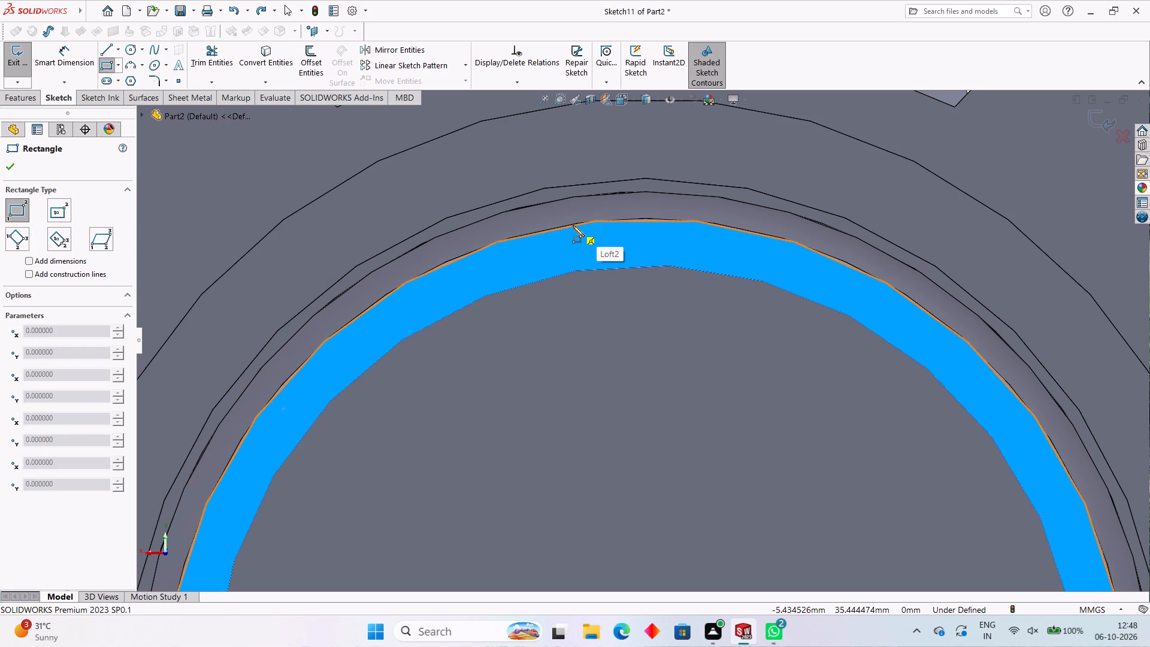
pyautogui.click(573, 225)
pyautogui.click(708, 166)
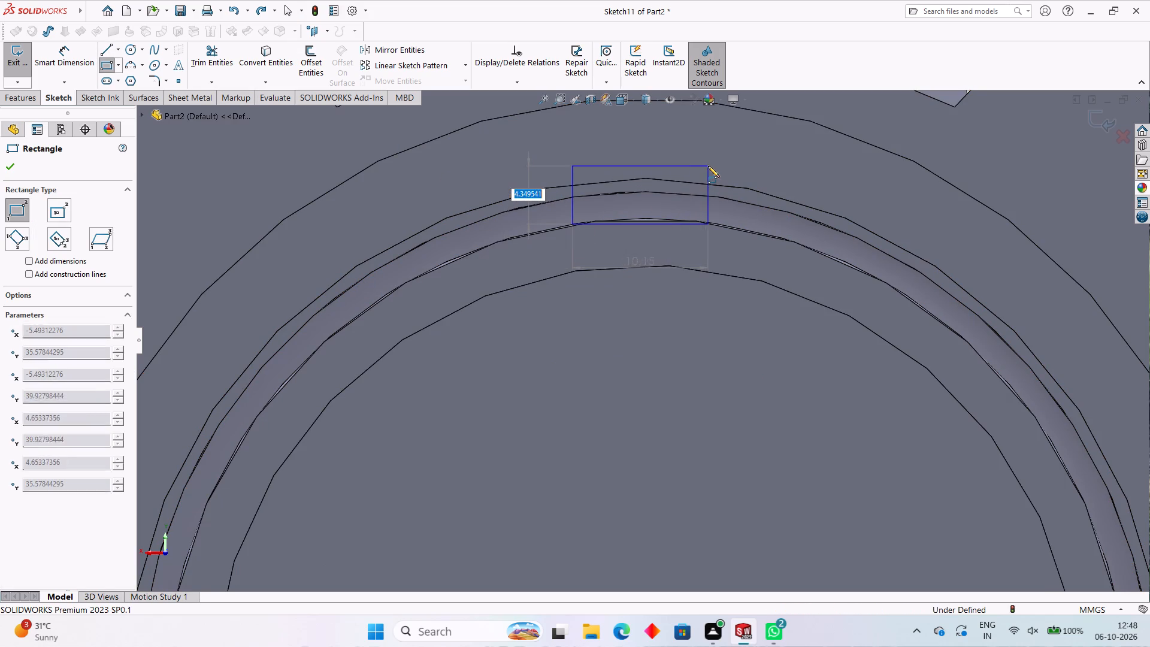
# Draw a centerline from the middle of the rectangle's lower edge down to the sketch origin.
pyautogui.click(121, 49)
pyautogui.click(123, 80)
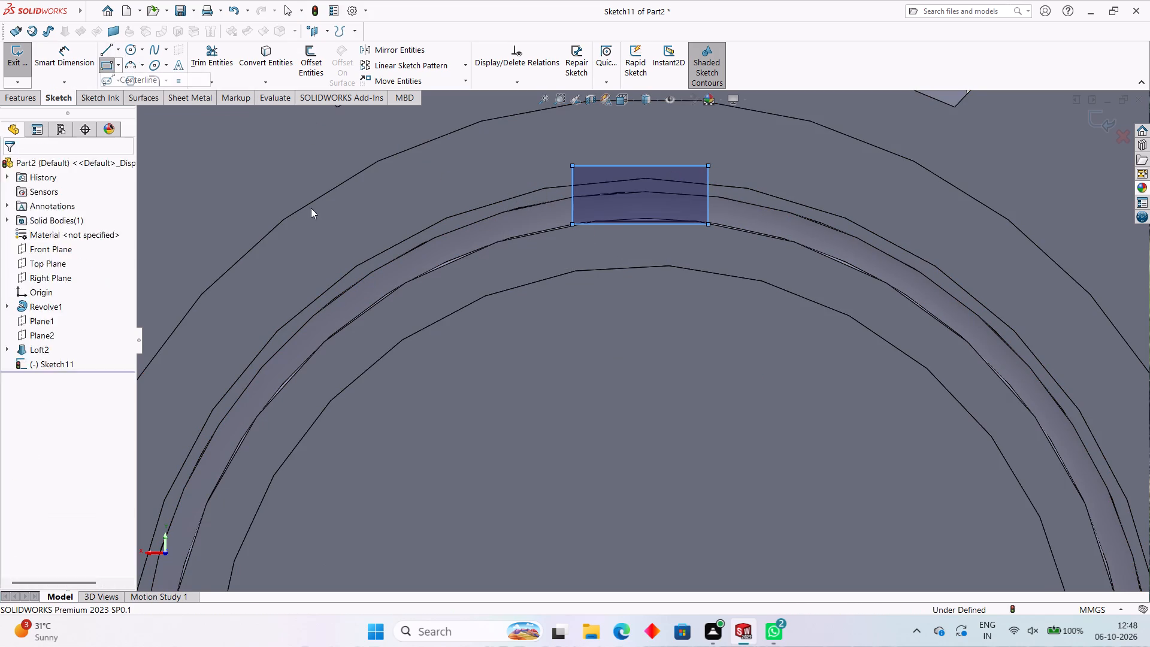
pyautogui.scroll(6, 581, 318)
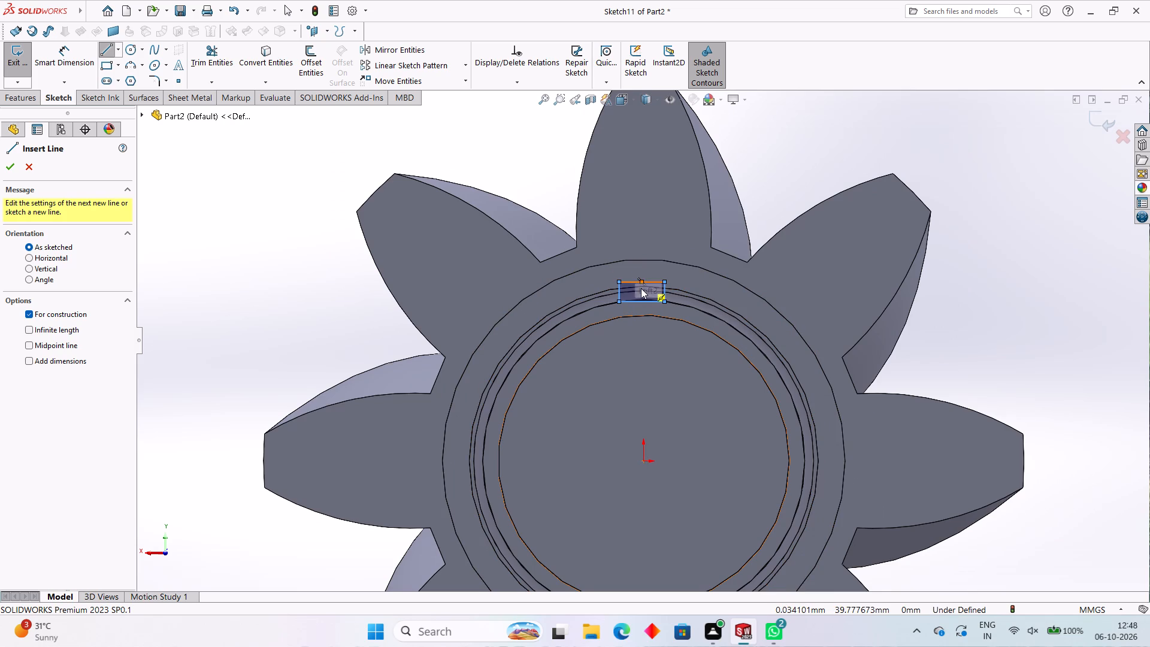
pyautogui.click(640, 301)
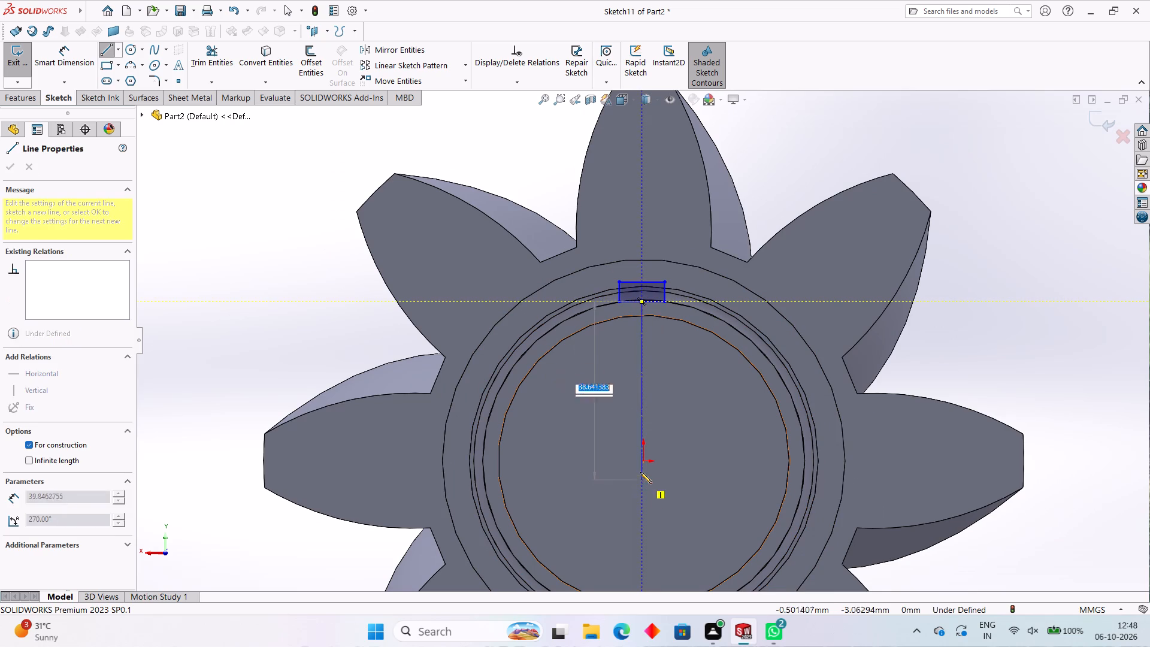
pyautogui.click(643, 462)
pyautogui.rightClick(643, 462)
pyautogui.click(672, 471)
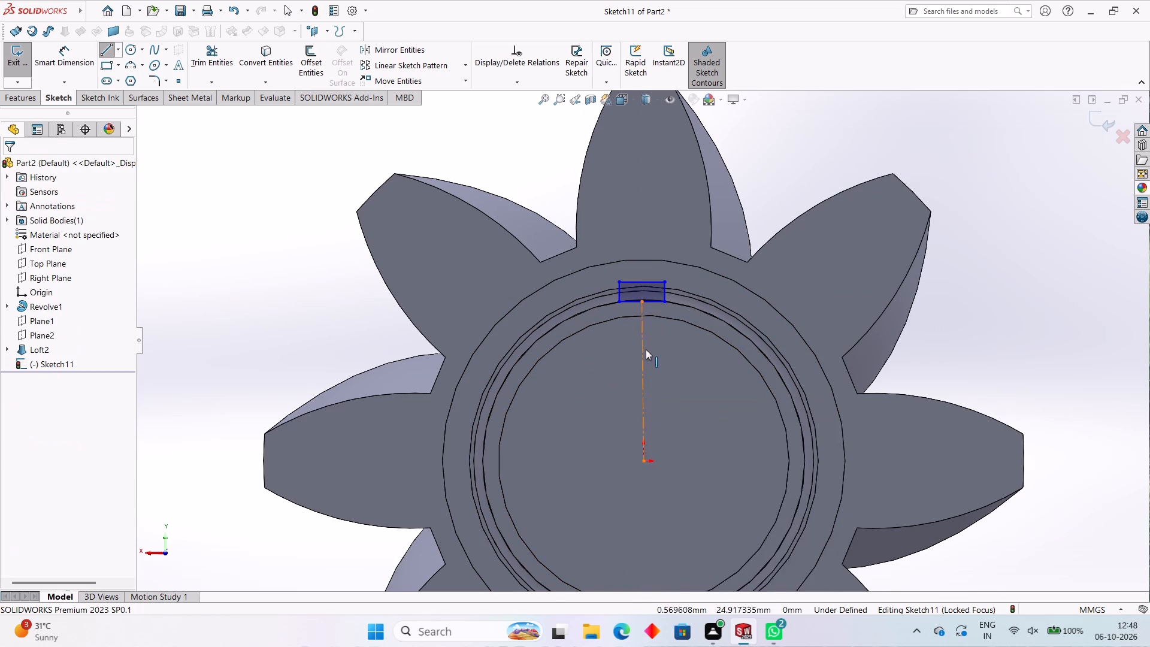
# Dimension the vertical distance from the rectangle's upper corner to the origin as 41 mm.
pyautogui.scroll(3, 646, 349)
pyautogui.click(59, 59)
pyautogui.scroll(-5, 549, 316)
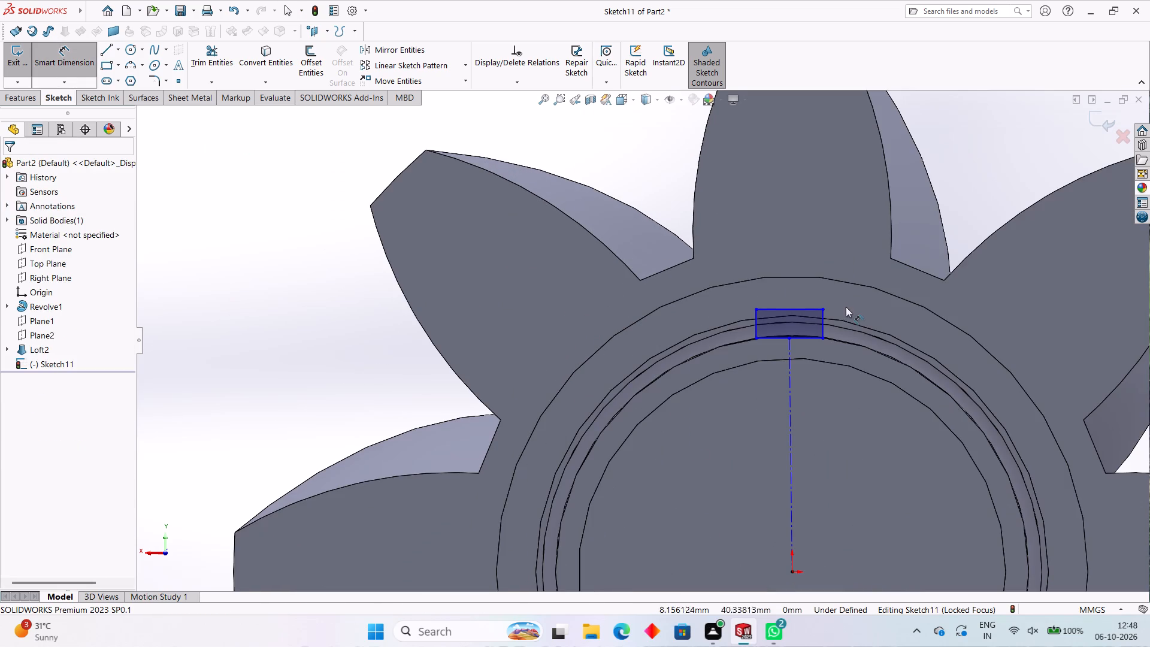
pyautogui.click(823, 308)
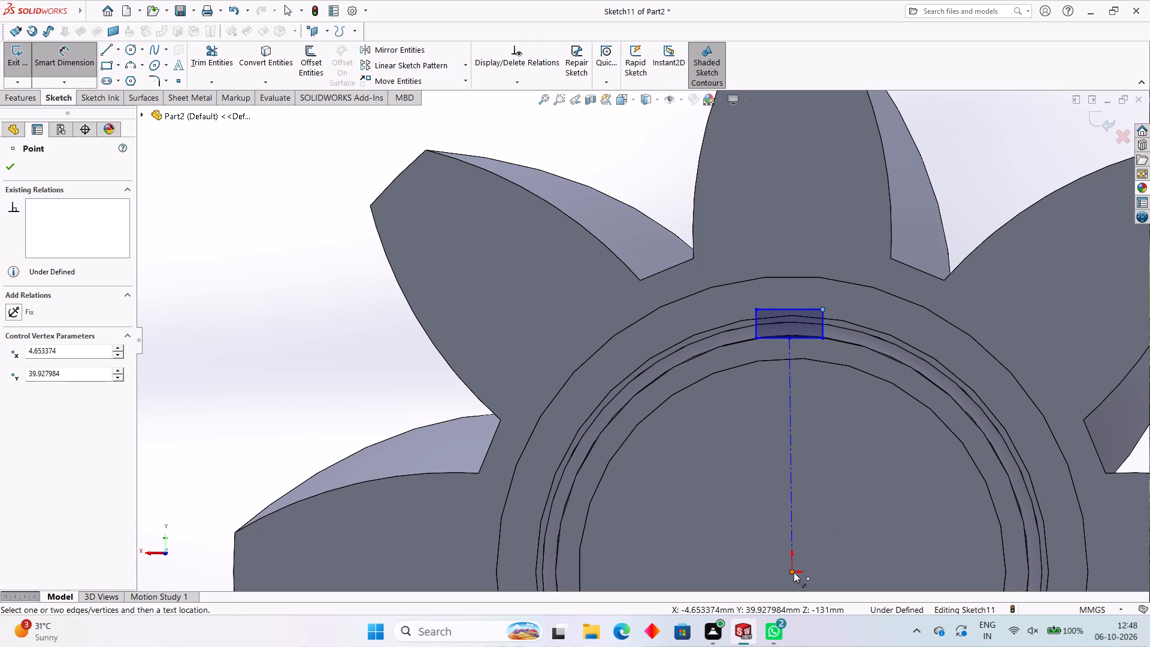
pyautogui.click(794, 572)
pyautogui.click(870, 498)
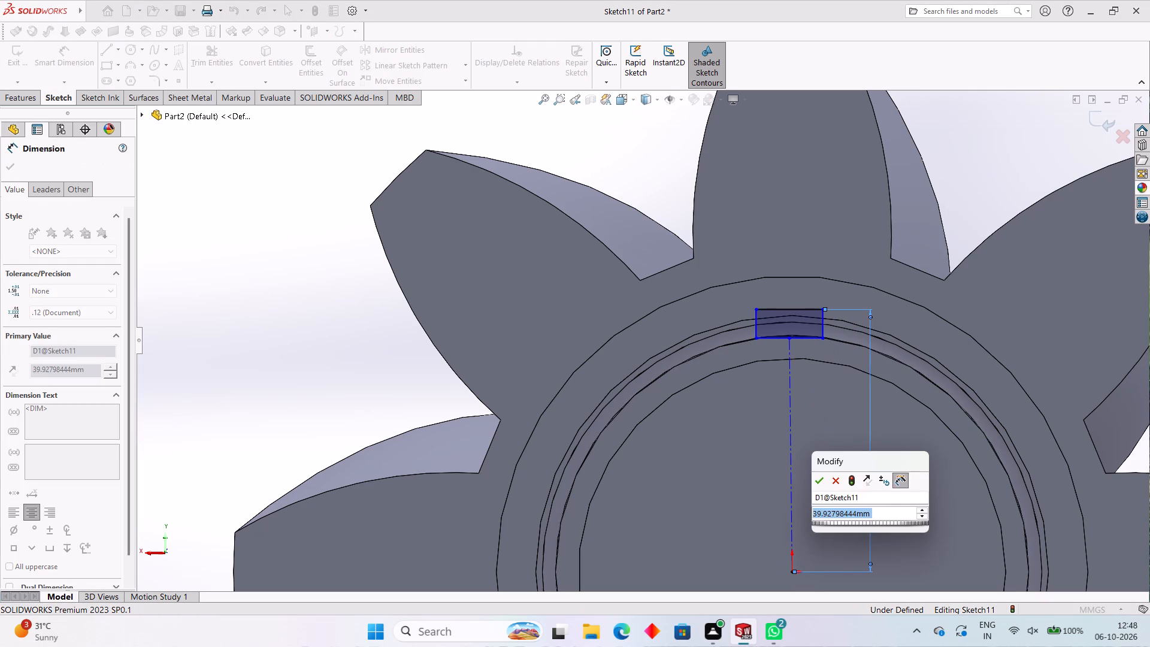
pyautogui.write('41')
pyautogui.press('Return')
# Dimension the rectangle's top edge as 10 mm.
pyautogui.scroll(-4, 756, 304)
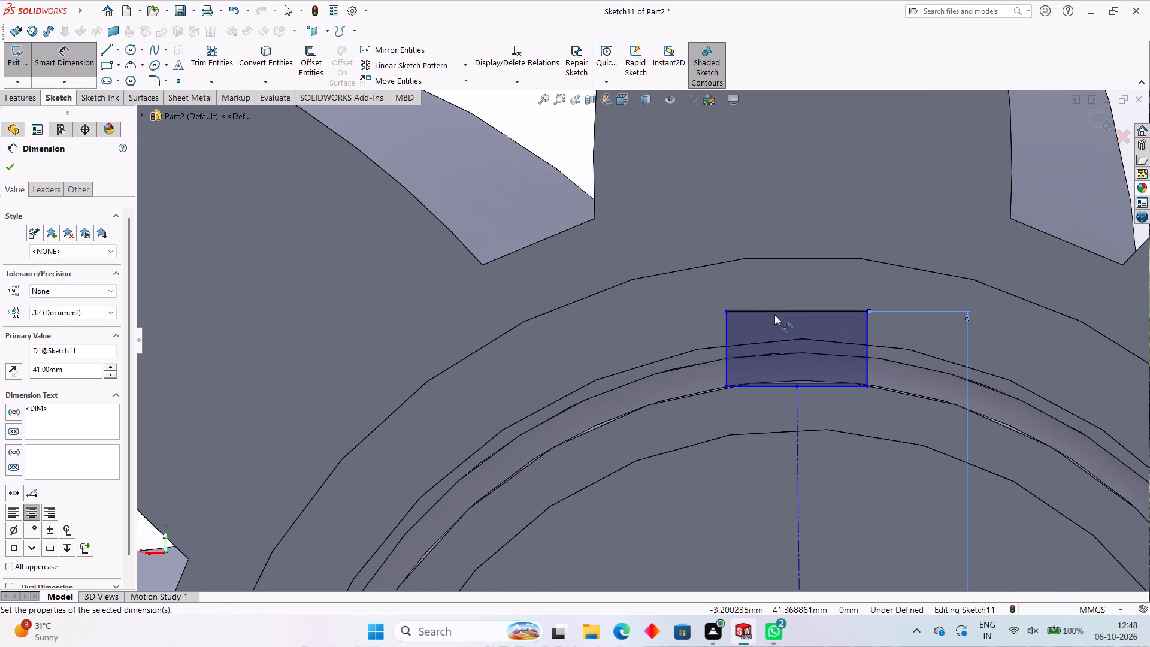
pyautogui.click(797, 311)
pyautogui.click(799, 295)
pyautogui.write('10')
pyautogui.press('Return')
pyautogui.scroll(5, 911, 355)
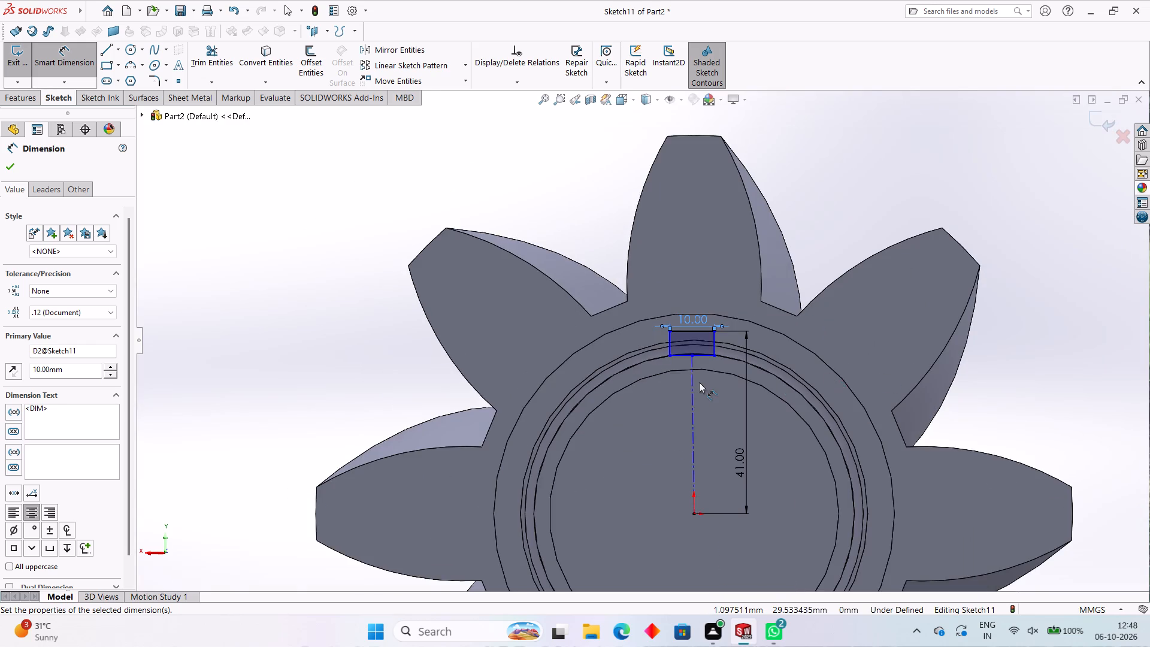
pyautogui.scroll(-6, 699, 382)
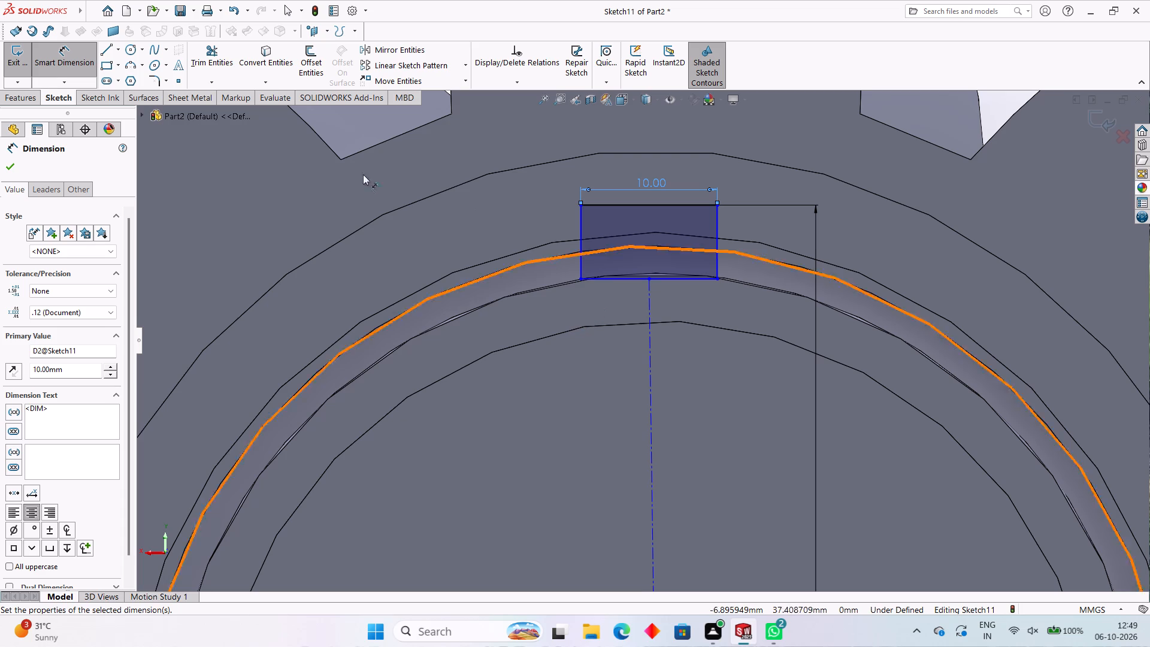
# Set up a blind boss extrusion of the rectangle, reversed toward the gear, with a depth of 48 mm.
pyautogui.click(14, 99)
pyautogui.click(37, 76)
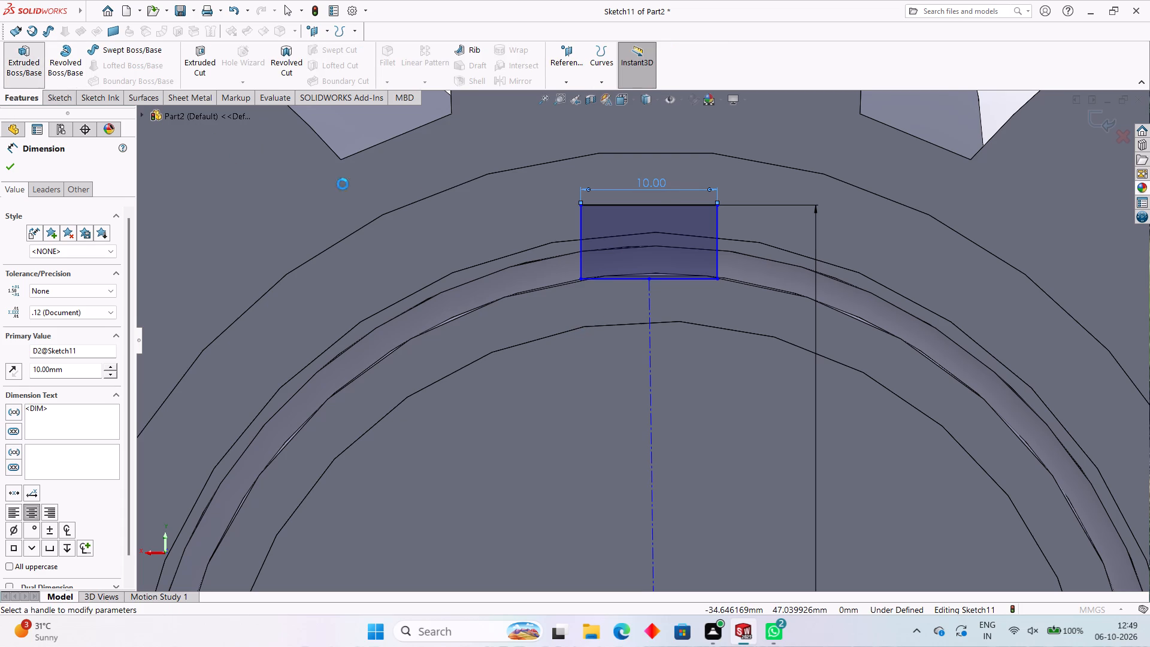
pyautogui.moveTo(669, 301); pyautogui.dragTo(717, 369, button='middle')
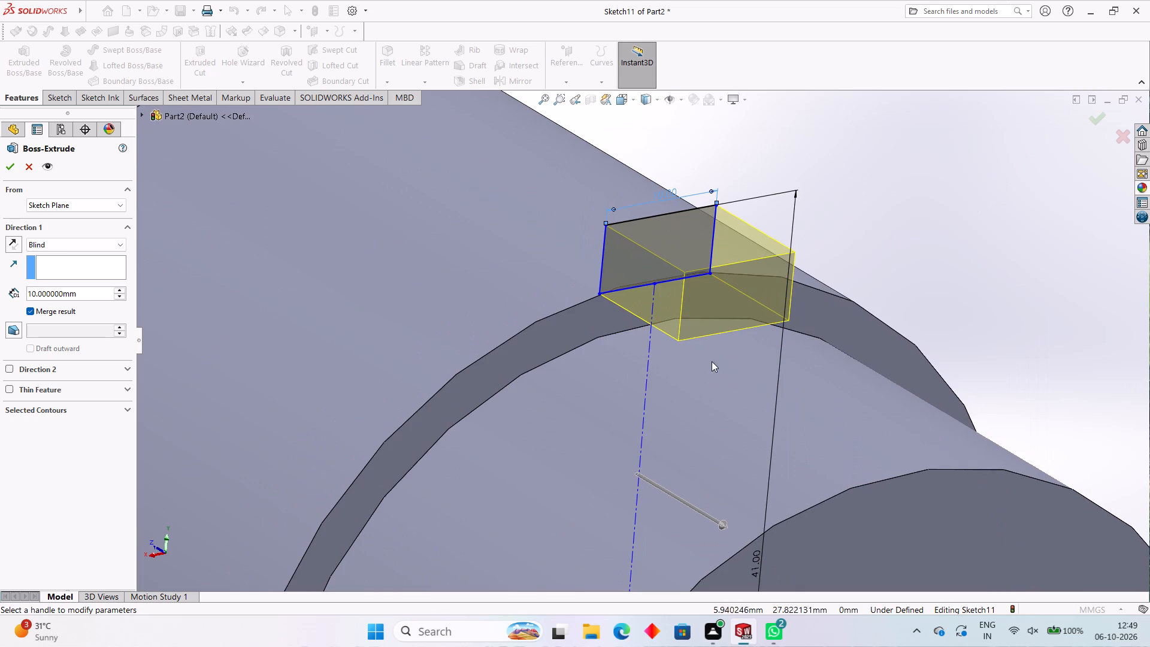
pyautogui.click(13, 247)
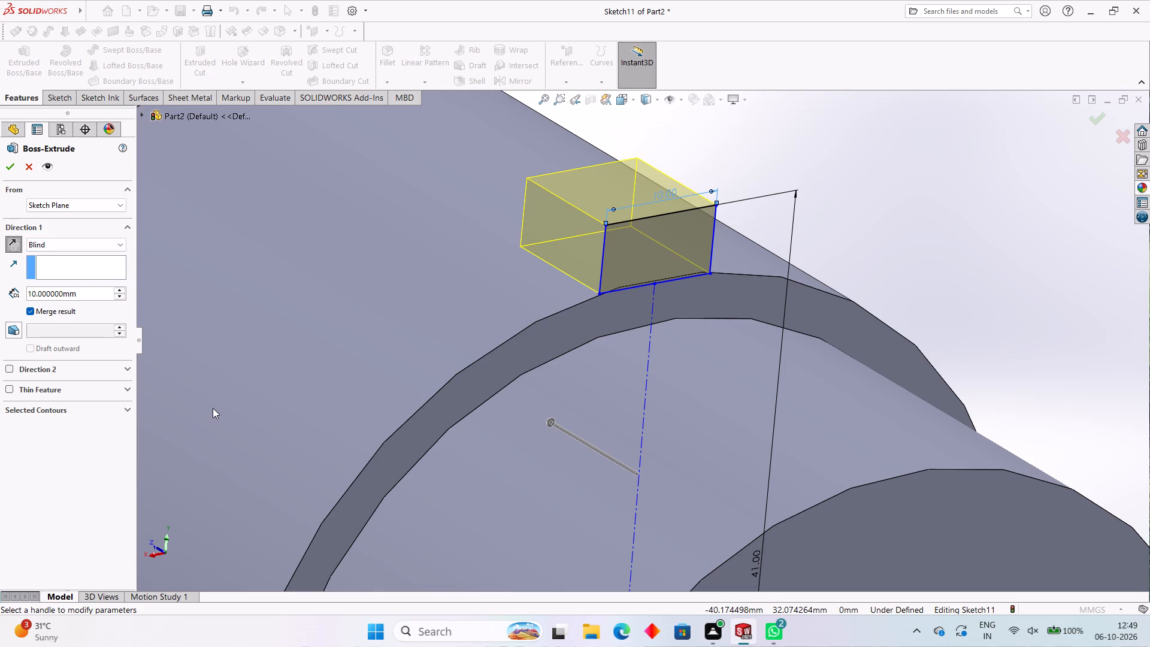
pyautogui.doubleClick(82, 292)
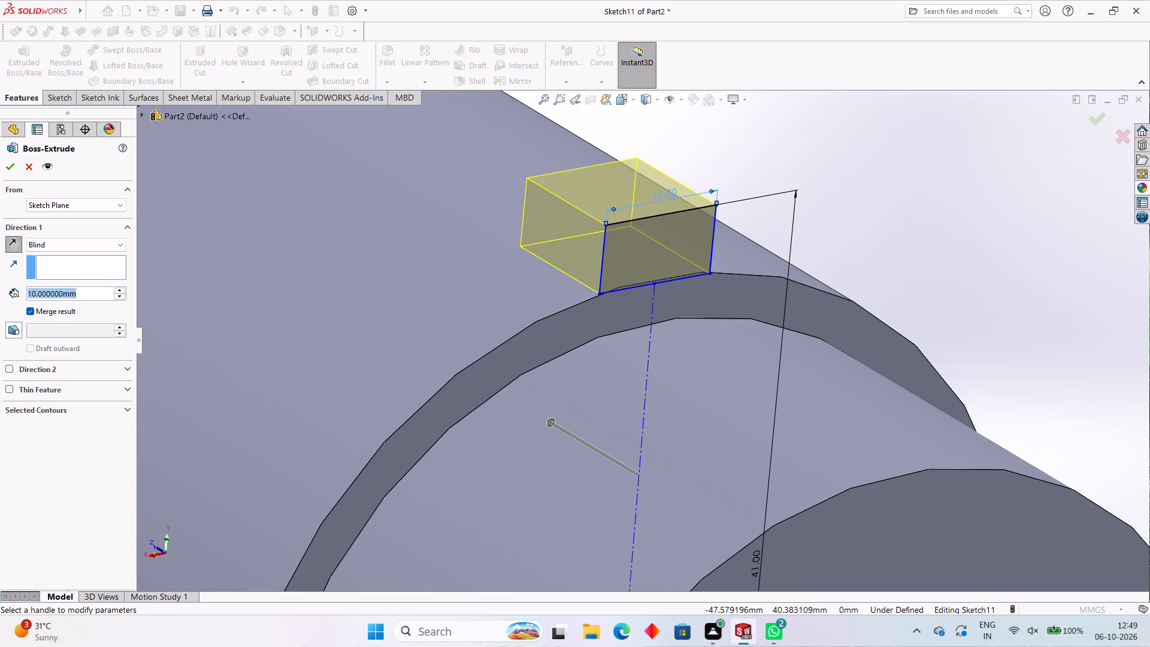
pyautogui.write('48')
pyautogui.press('Return')
# Extrude the rectangle as a blind boss toward the gear with a depth of 48 mm, merged with the shaft.
pyautogui.scroll(6, 110, 298)
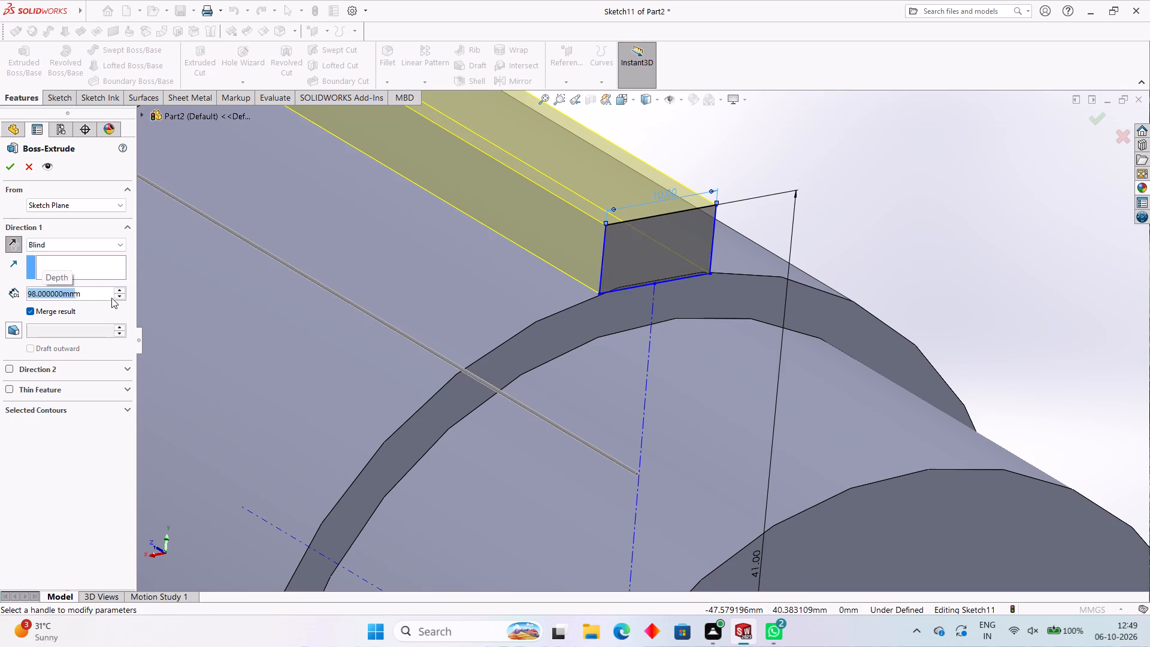
pyautogui.scroll(5, 361, 298)
pyautogui.scroll(3, 414, 280)
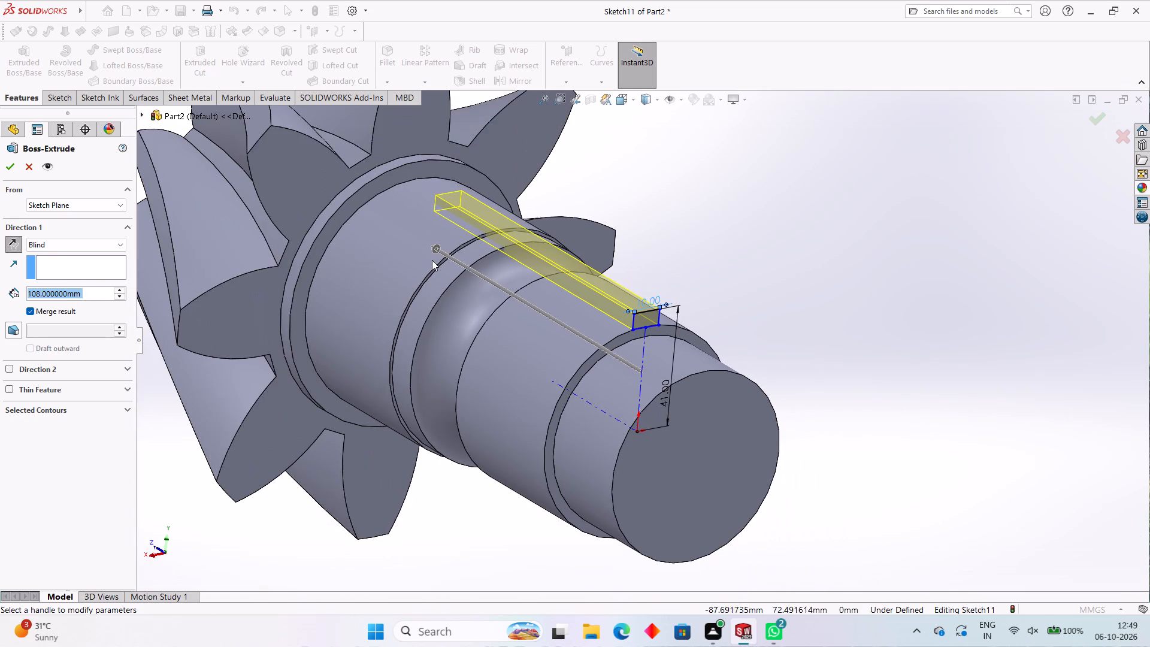
pyautogui.scroll(-3, 432, 260)
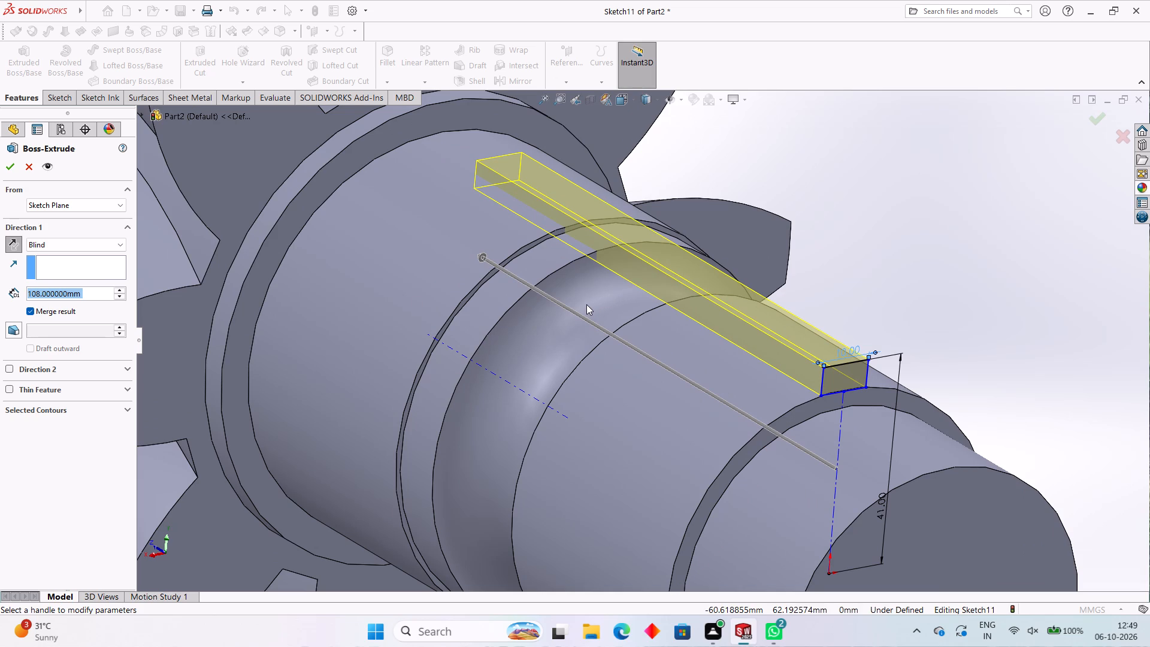
pyautogui.moveTo(603, 323); pyautogui.dragTo(623, 322, button='middle')
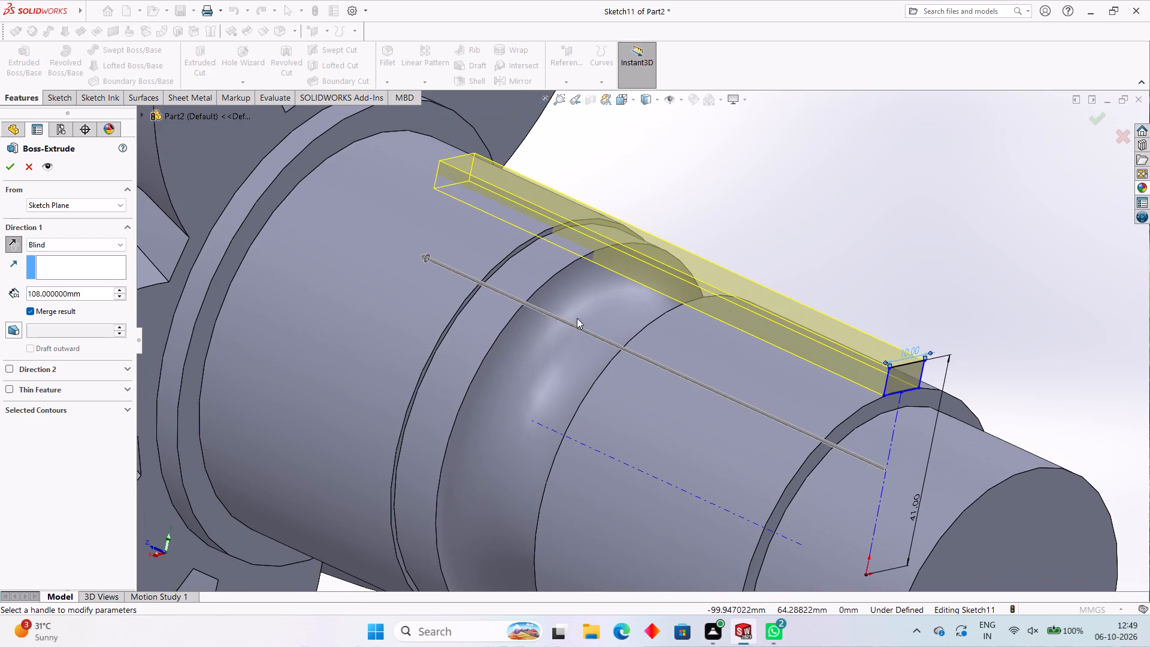
pyautogui.doubleClick(98, 297)
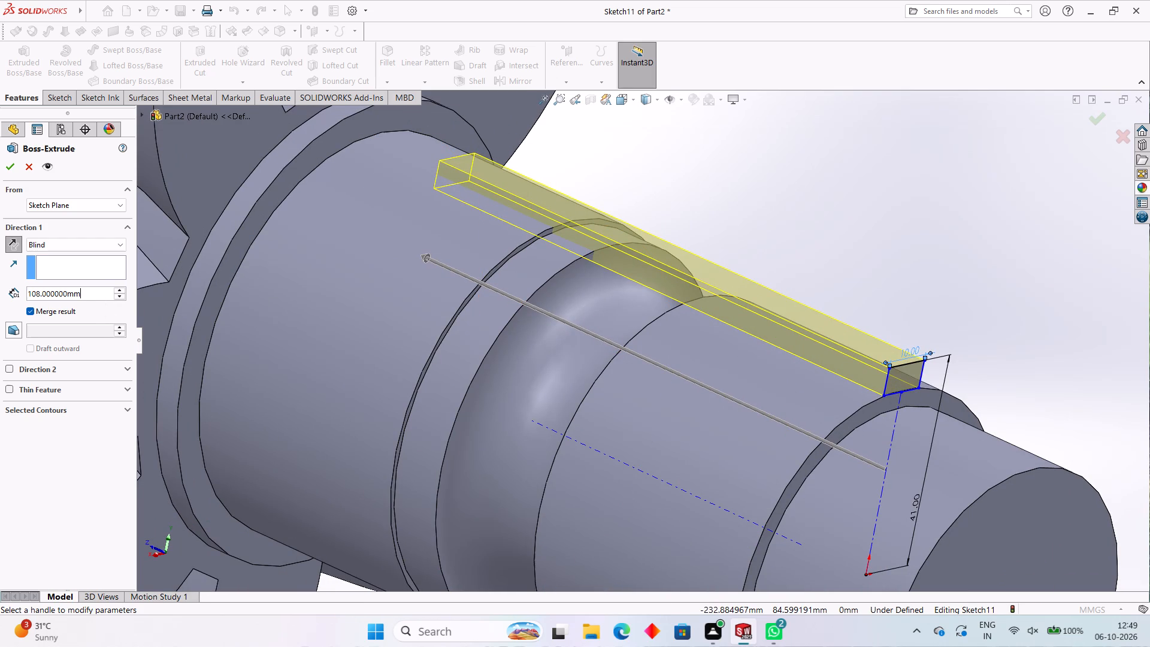
pyautogui.press('4')
pyautogui.press('8')
pyautogui.press('Return')
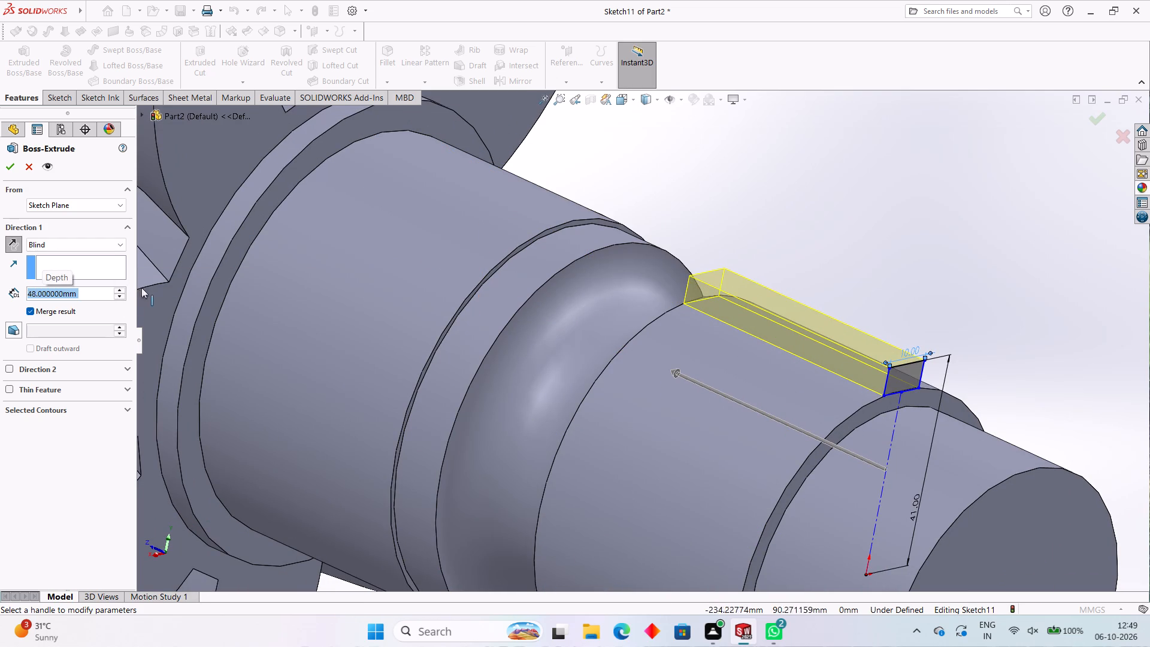
pyautogui.click(11, 161)
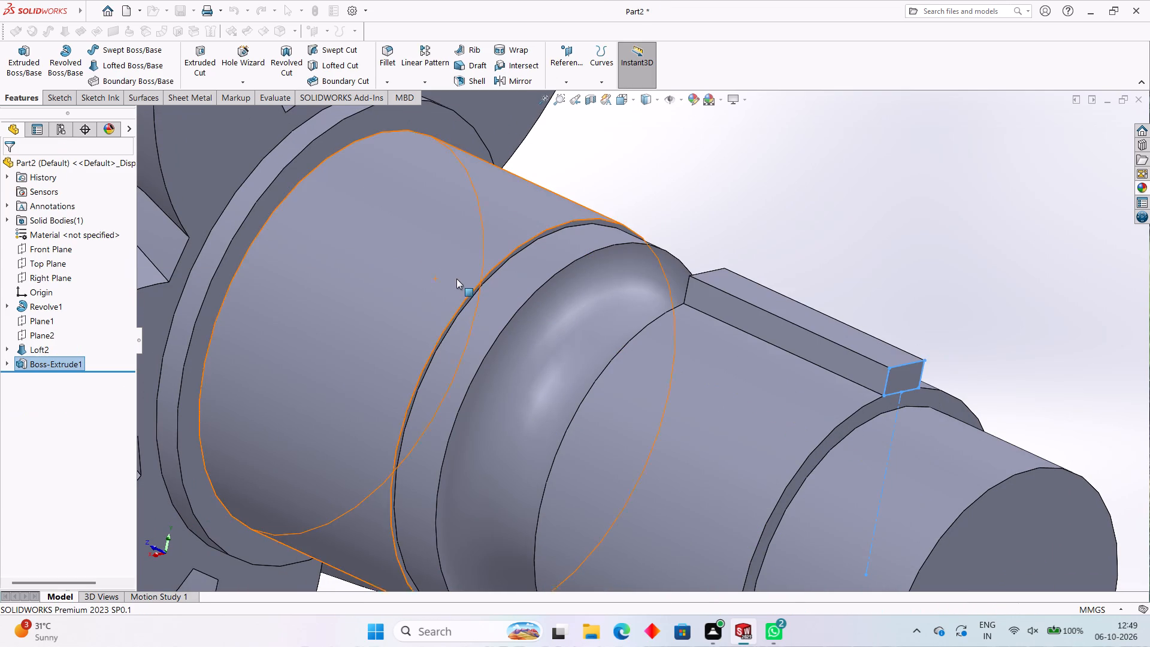
pyautogui.click(922, 242)
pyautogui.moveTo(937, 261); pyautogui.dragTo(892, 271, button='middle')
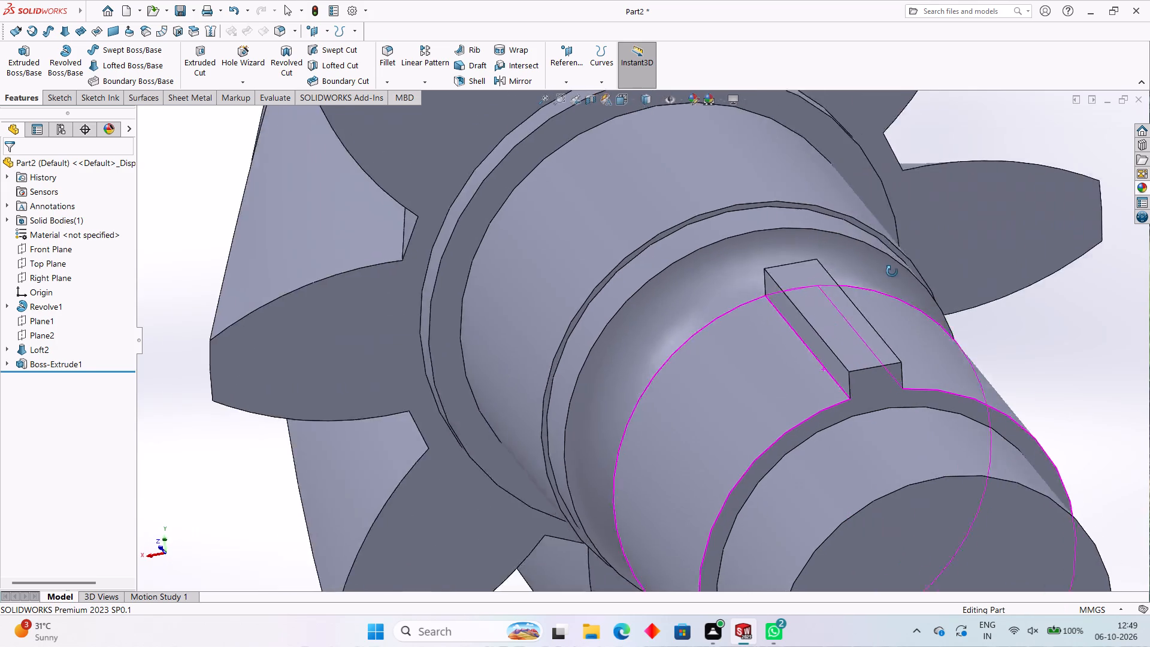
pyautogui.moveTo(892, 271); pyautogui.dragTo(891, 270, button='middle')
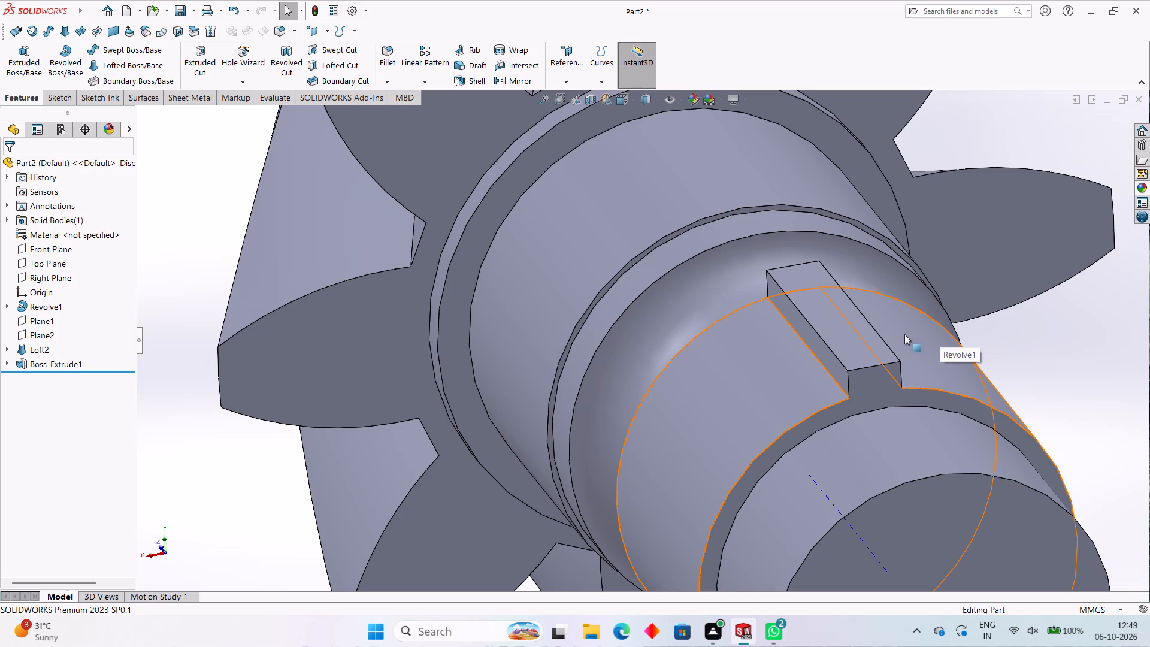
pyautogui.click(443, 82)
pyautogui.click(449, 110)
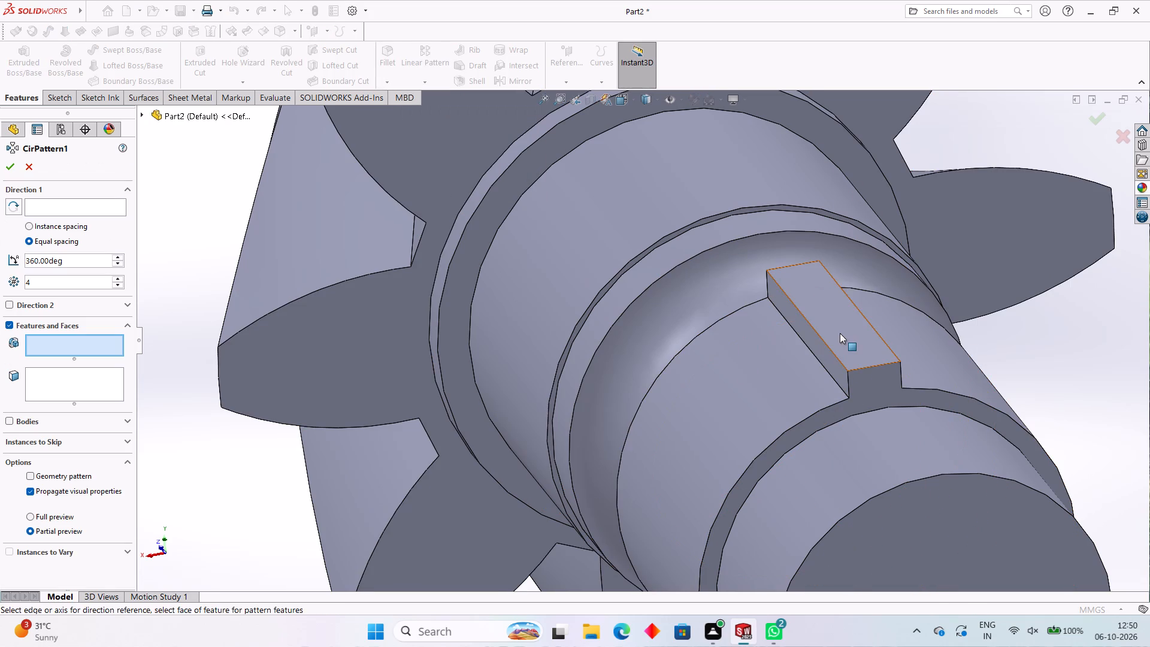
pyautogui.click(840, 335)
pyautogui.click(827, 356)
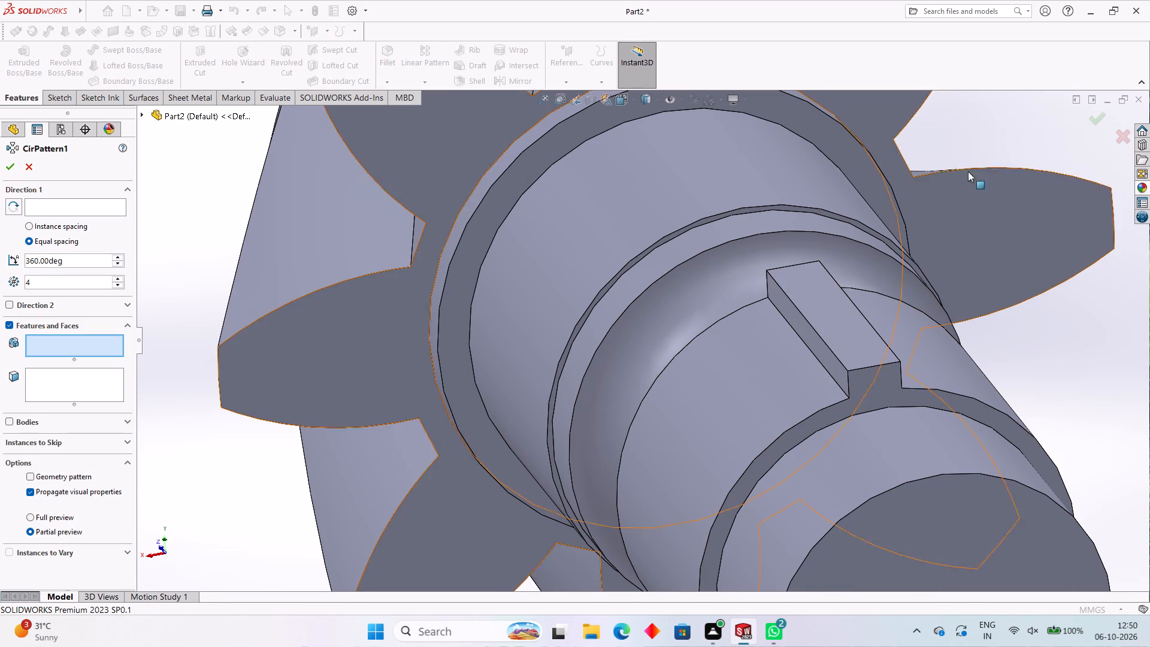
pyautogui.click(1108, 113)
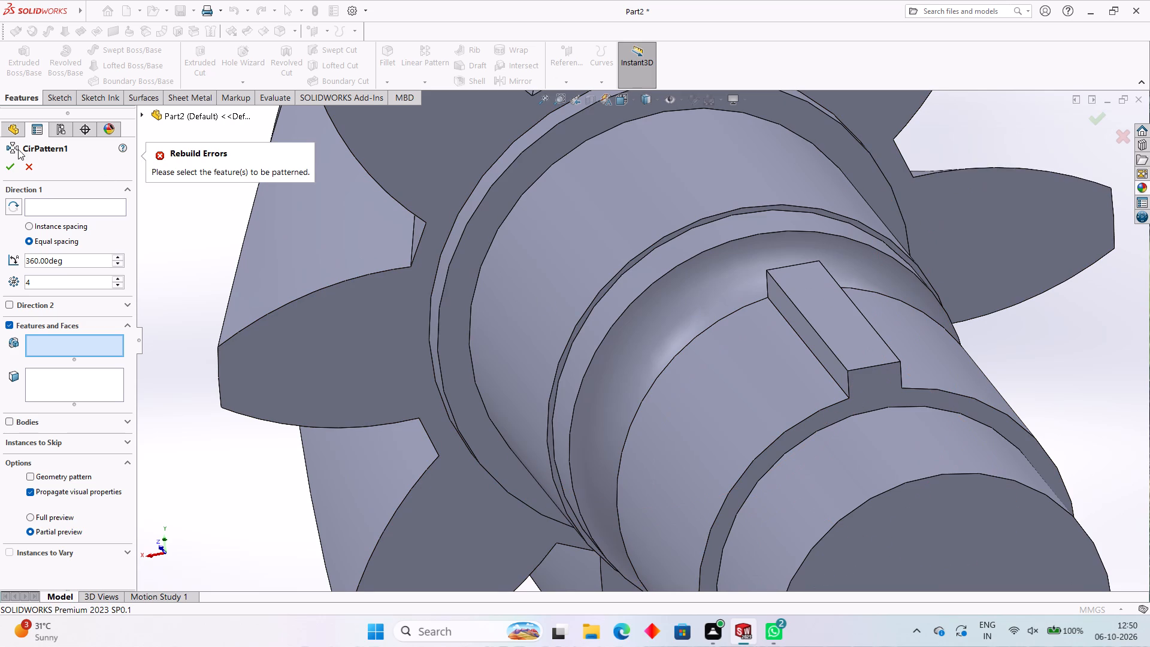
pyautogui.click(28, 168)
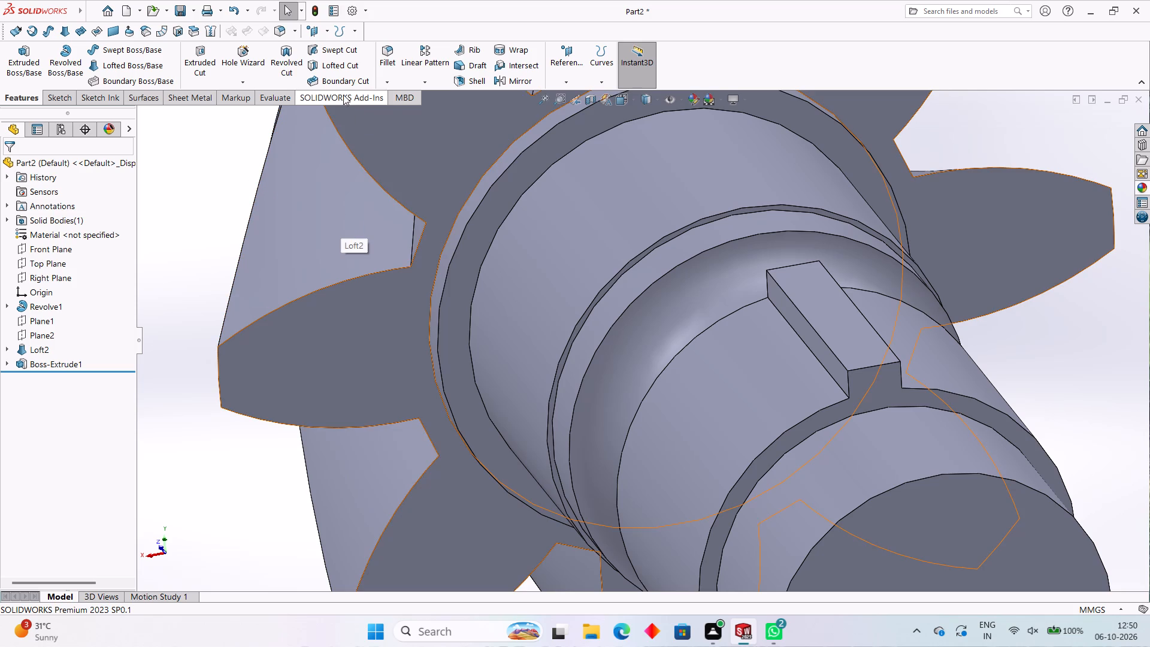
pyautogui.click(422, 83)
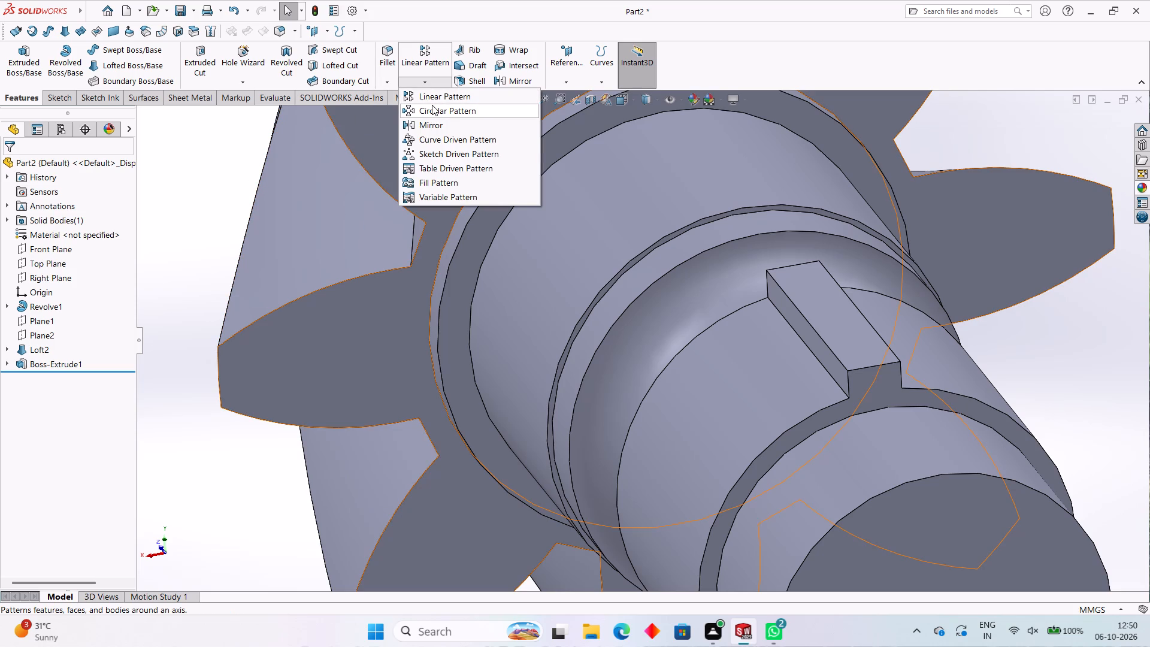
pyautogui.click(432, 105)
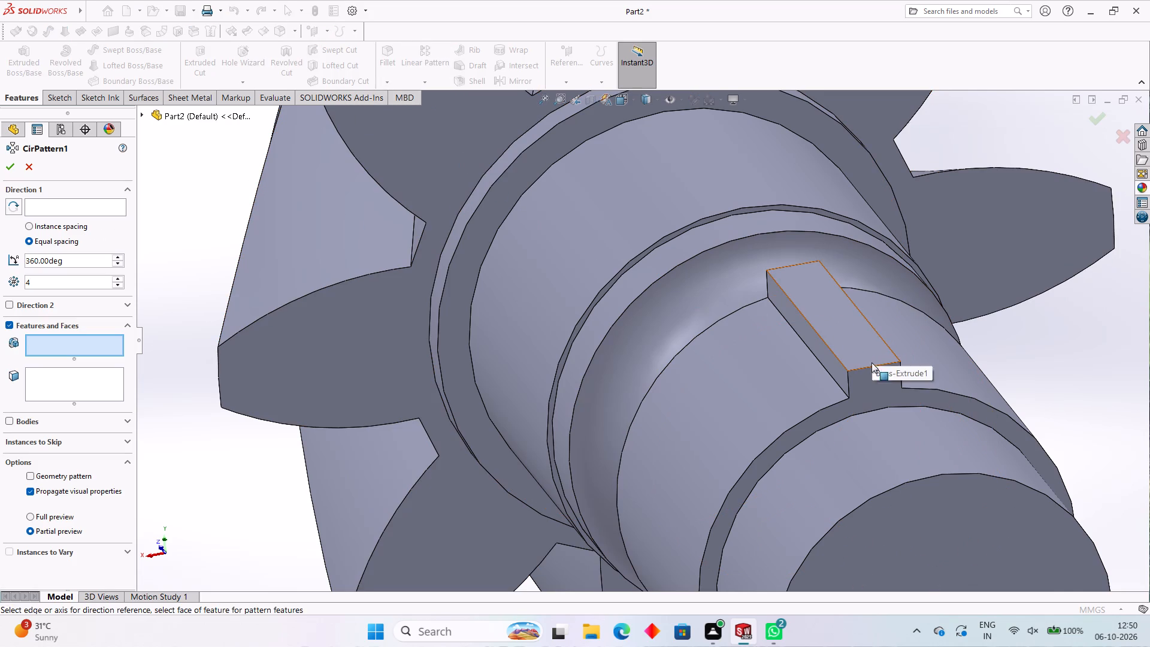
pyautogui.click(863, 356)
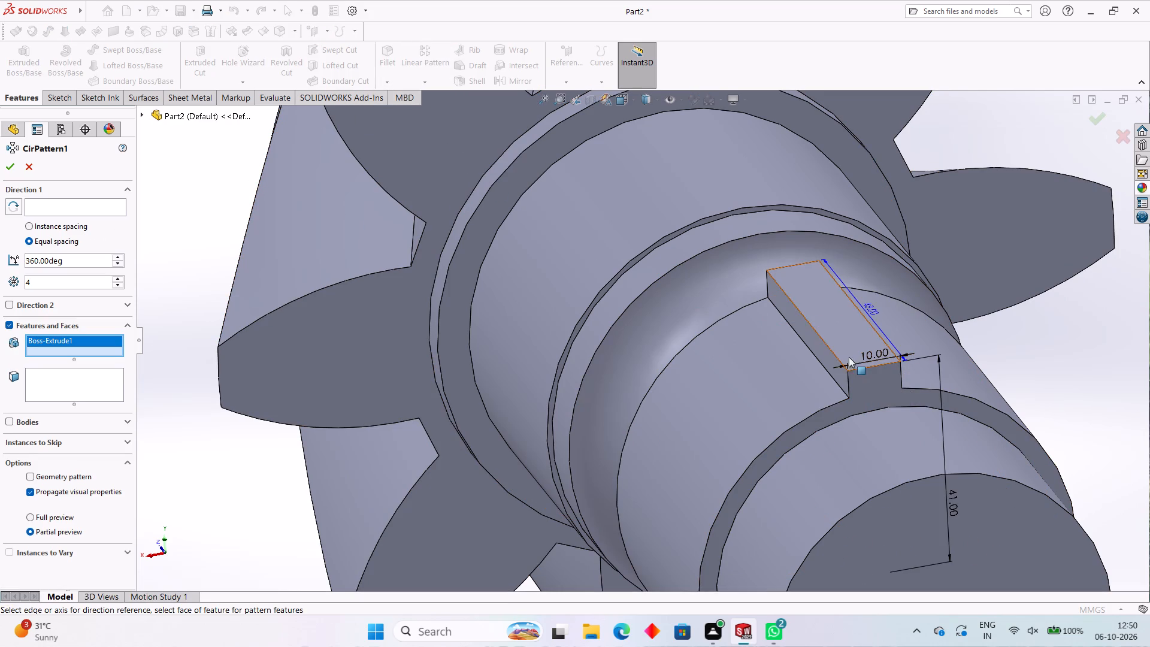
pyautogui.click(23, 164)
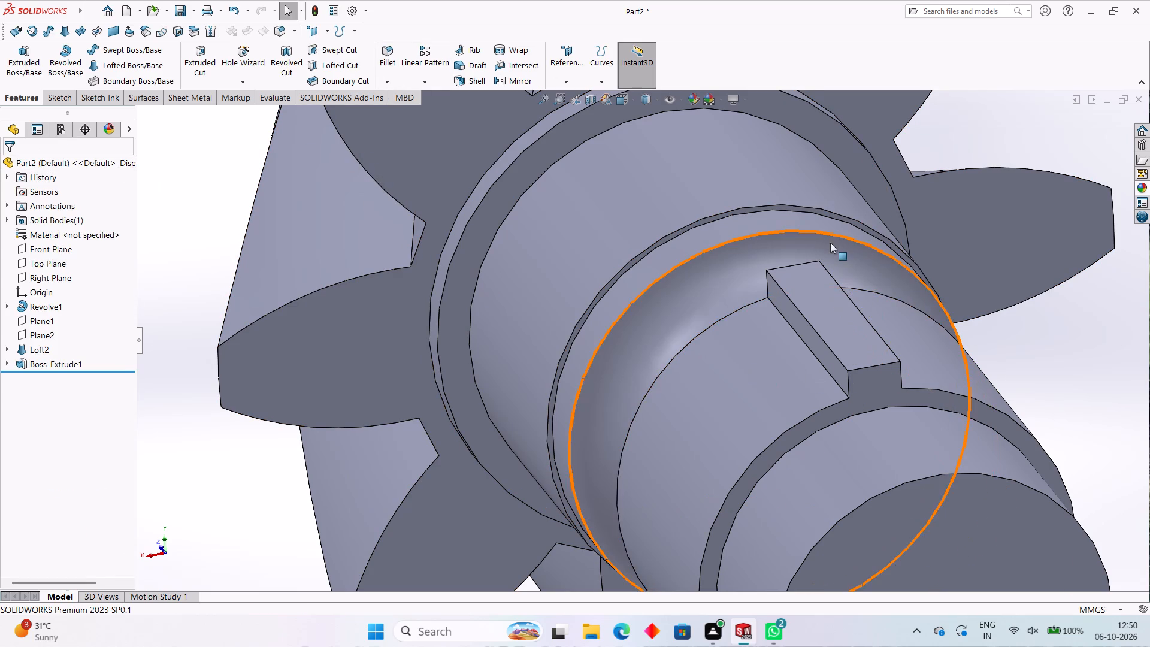
# Examine the new key, the stepped shaft and the gear teeth from several sides.
pyautogui.moveTo(594, 482); pyautogui.dragTo(672, 335, button='middle')
pyautogui.scroll(5, 666, 370)
pyautogui.moveTo(643, 393); pyautogui.dragTo(646, 391, button='middle')
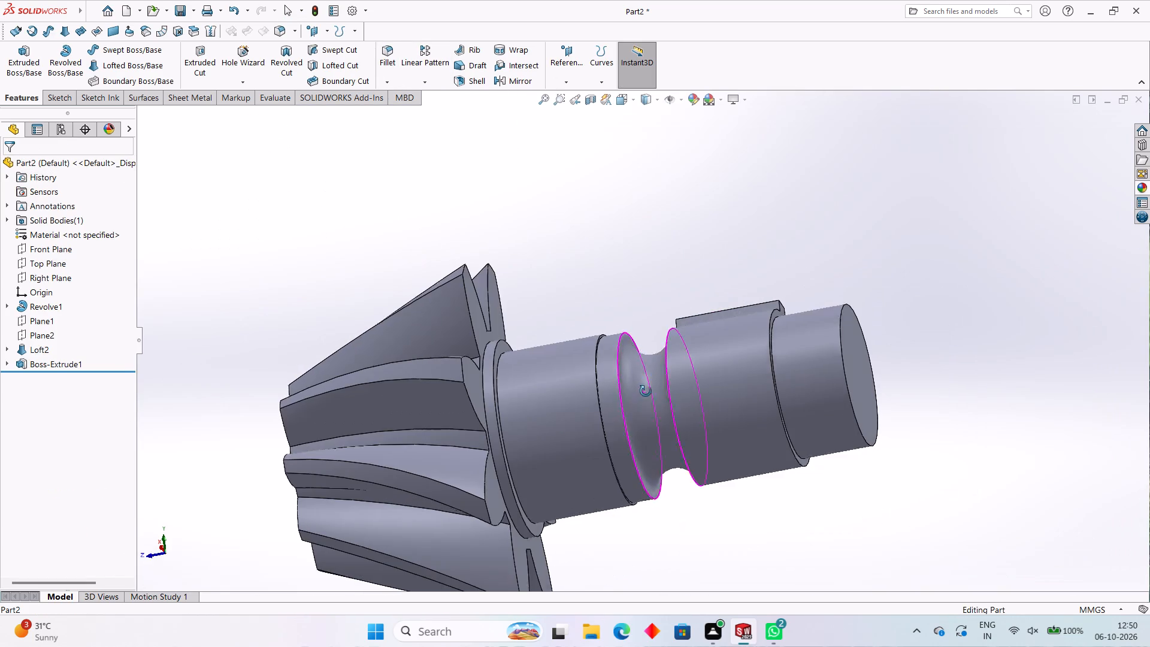
pyautogui.moveTo(646, 391); pyautogui.dragTo(991, 327, button='middle')
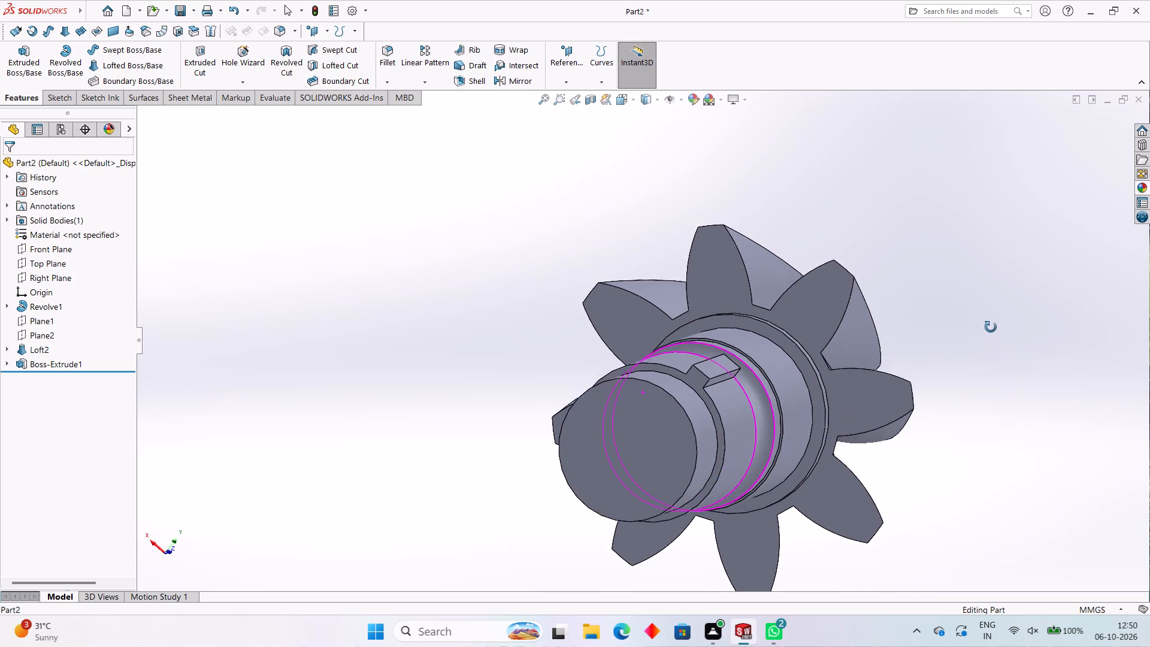
pyautogui.moveTo(991, 327); pyautogui.dragTo(998, 303, button='middle')
pyautogui.moveTo(833, 430); pyautogui.dragTo(970, 403, button='middle')
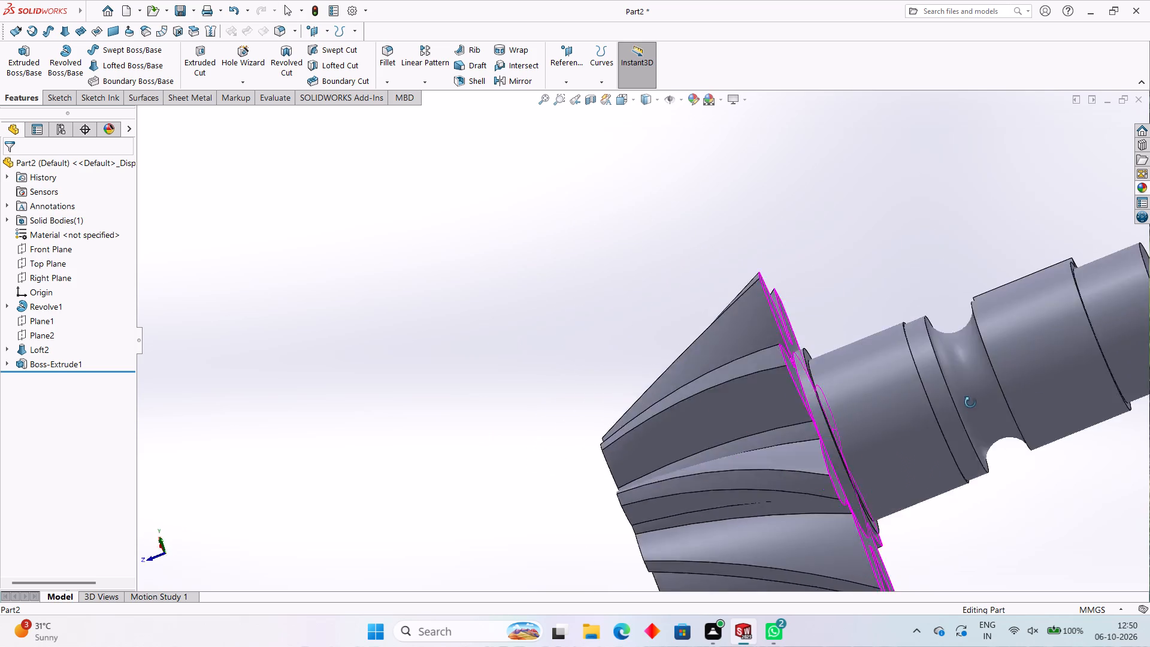
pyautogui.moveTo(970, 403); pyautogui.dragTo(925, 402, button='middle')
pyautogui.scroll(4, 854, 459)
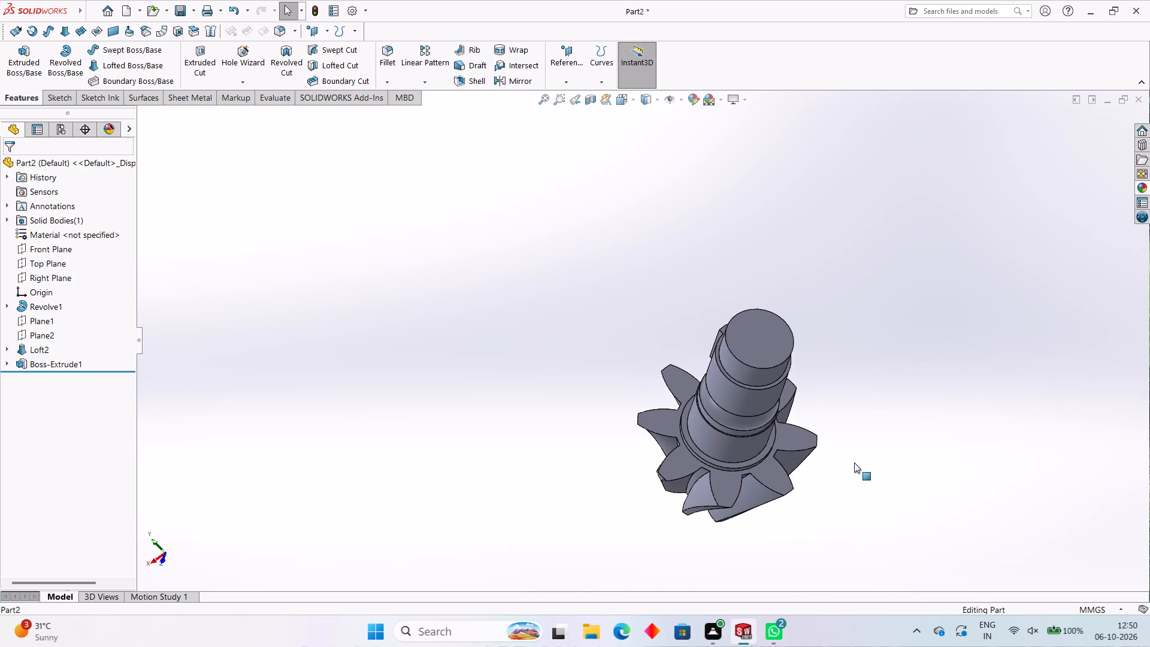
pyautogui.moveTo(750, 414); pyautogui.dragTo(744, 526, button='middle')
pyautogui.scroll(-4, 746, 416)
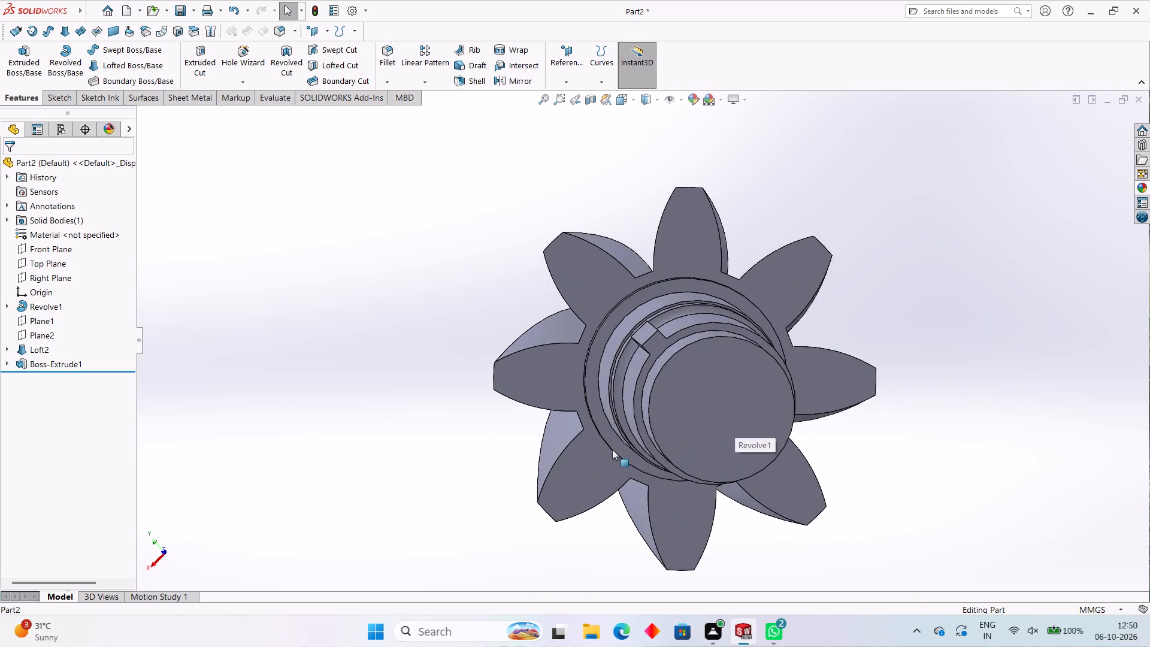
pyautogui.moveTo(612, 449); pyautogui.dragTo(1014, 431, button='middle')
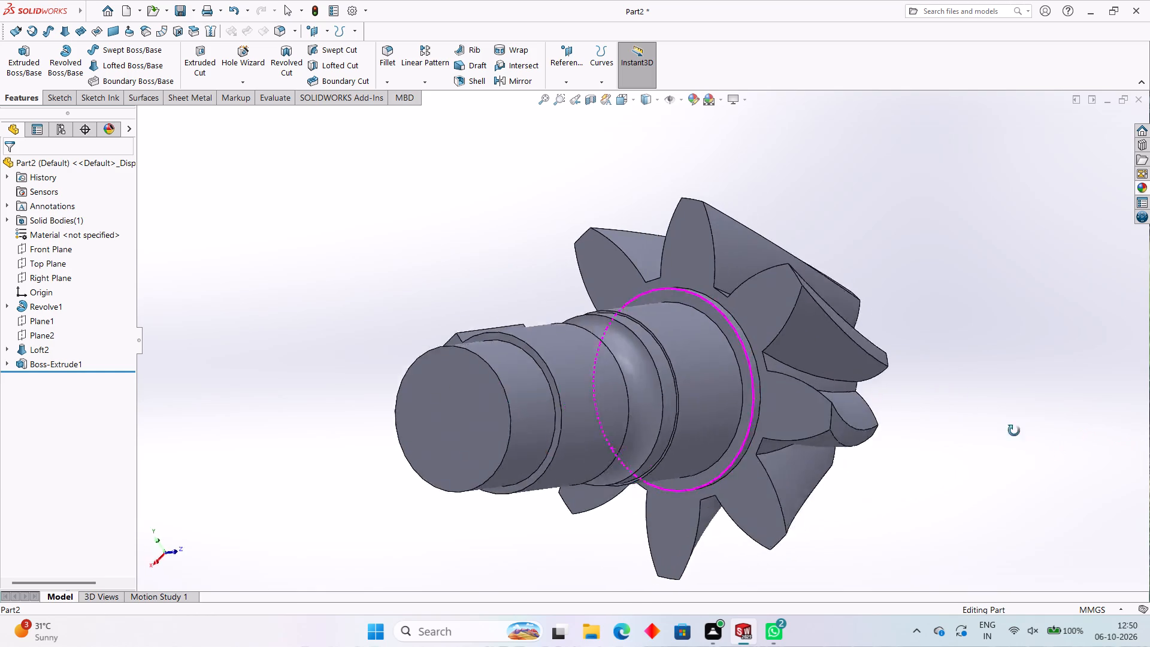
pyautogui.moveTo(1014, 431); pyautogui.dragTo(706, 452, button='middle')
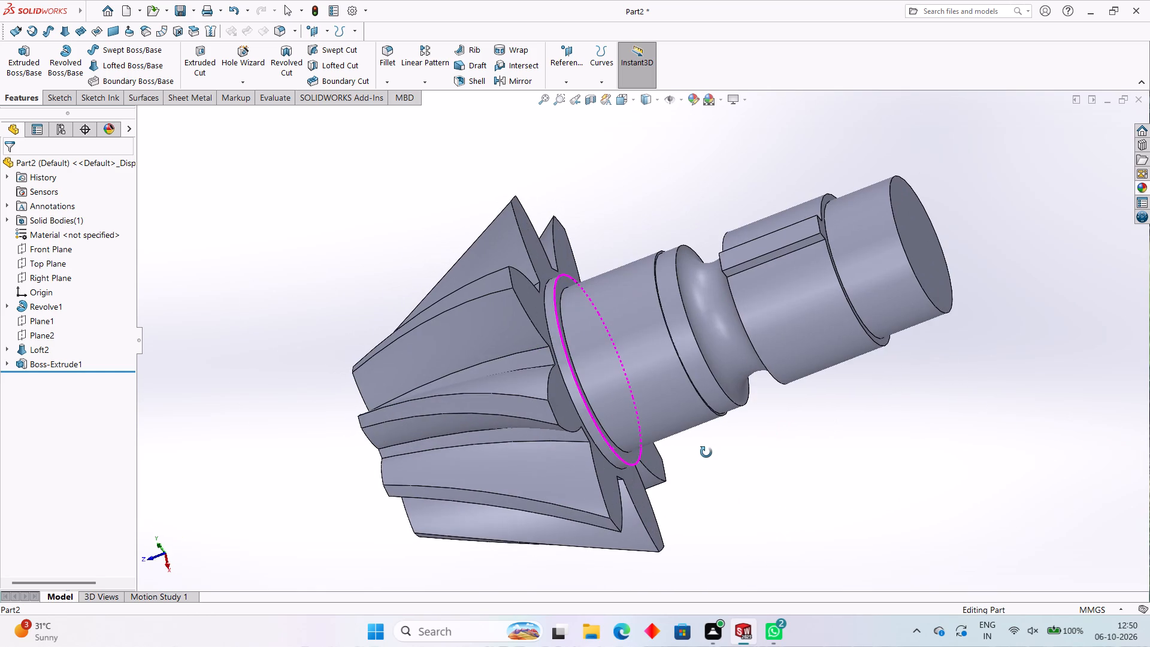
pyautogui.moveTo(706, 452); pyautogui.dragTo(704, 455, button='middle')
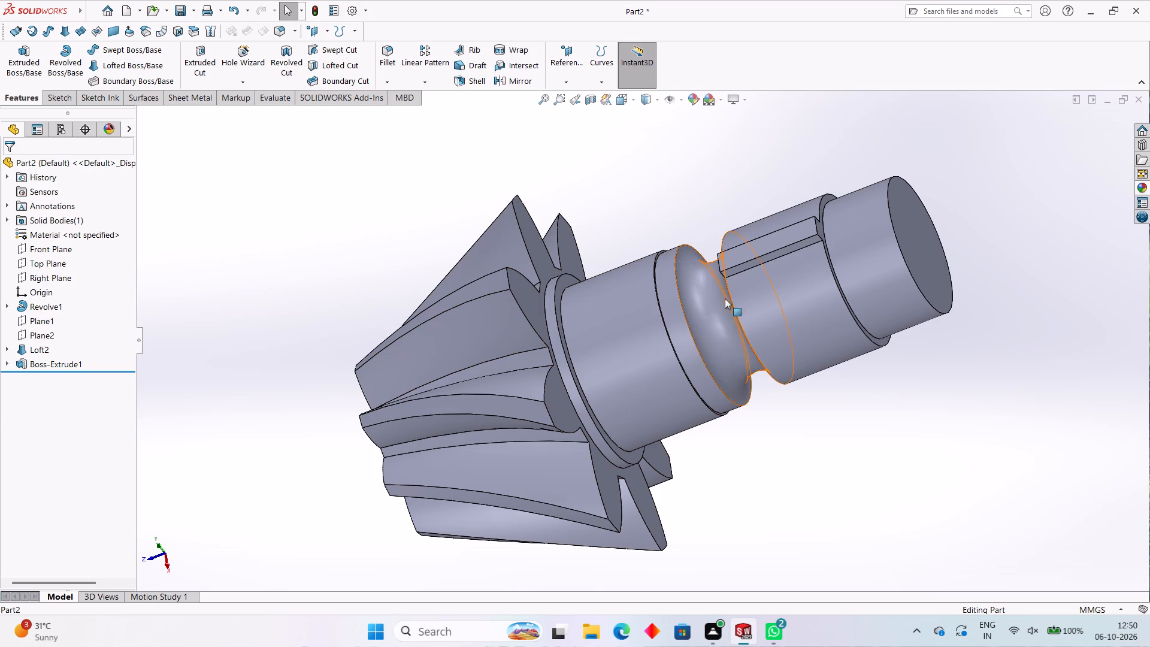
# Circular-pattern the key extrusion around the shaft's cylindrical end face with 15 equally spaced instances over 360 degrees.
pyautogui.moveTo(801, 254); pyautogui.dragTo(756, 373, button='middle')
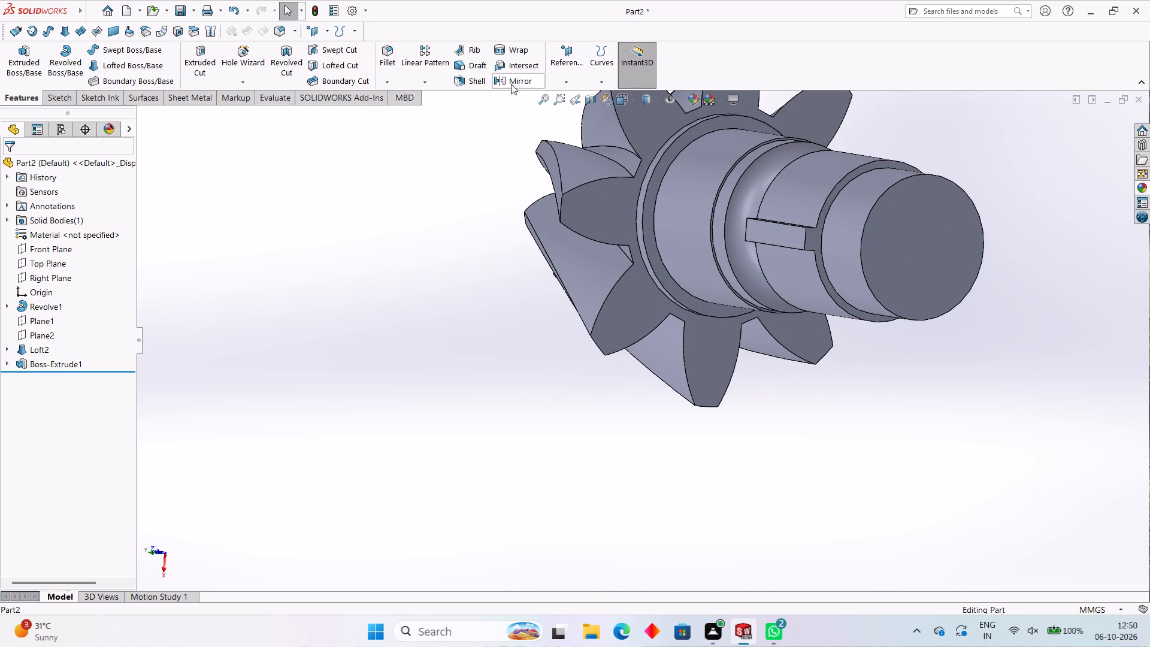
pyautogui.click(434, 79)
pyautogui.click(444, 105)
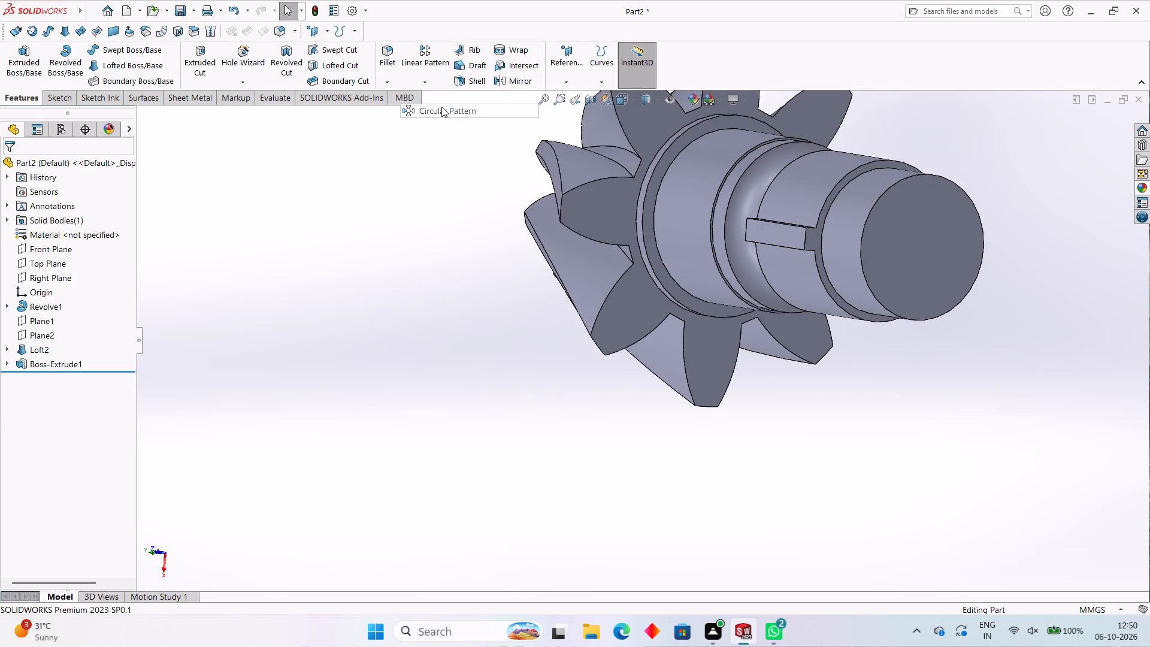
pyautogui.click(91, 201)
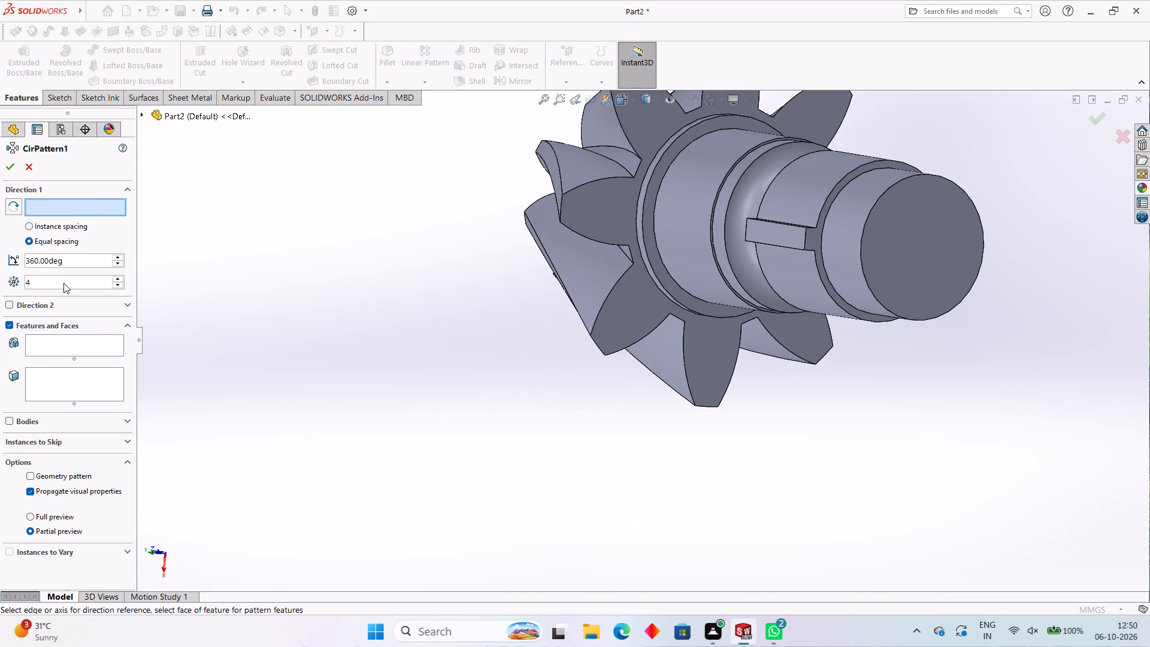
pyautogui.click(53, 349)
pyautogui.click(143, 115)
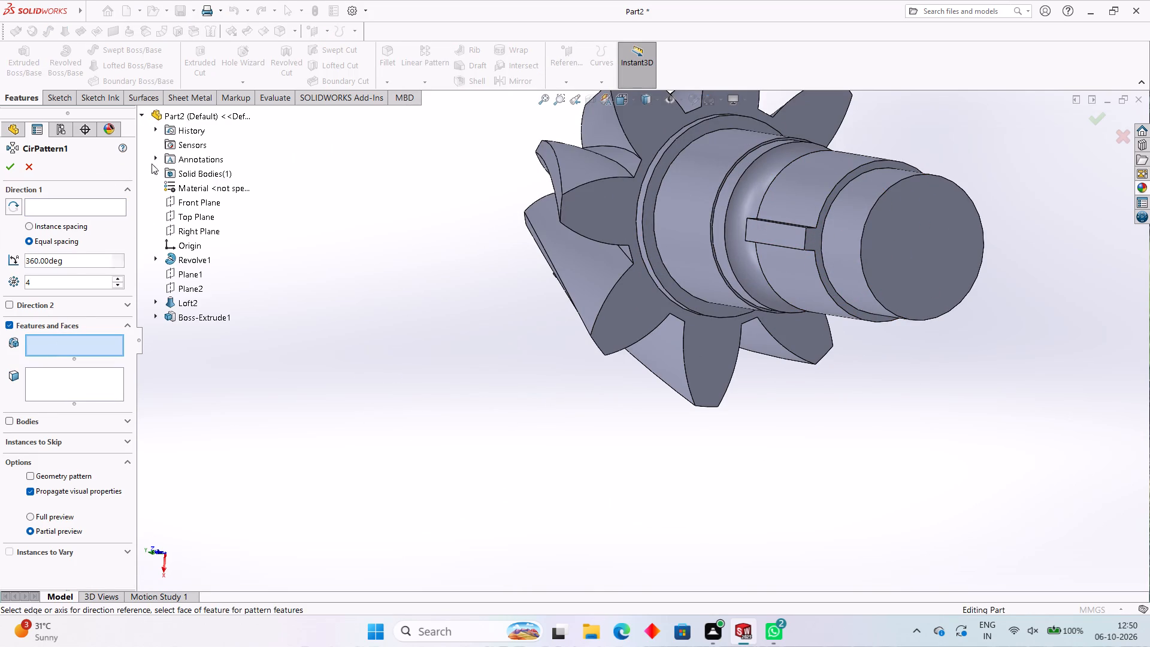
pyautogui.click(181, 314)
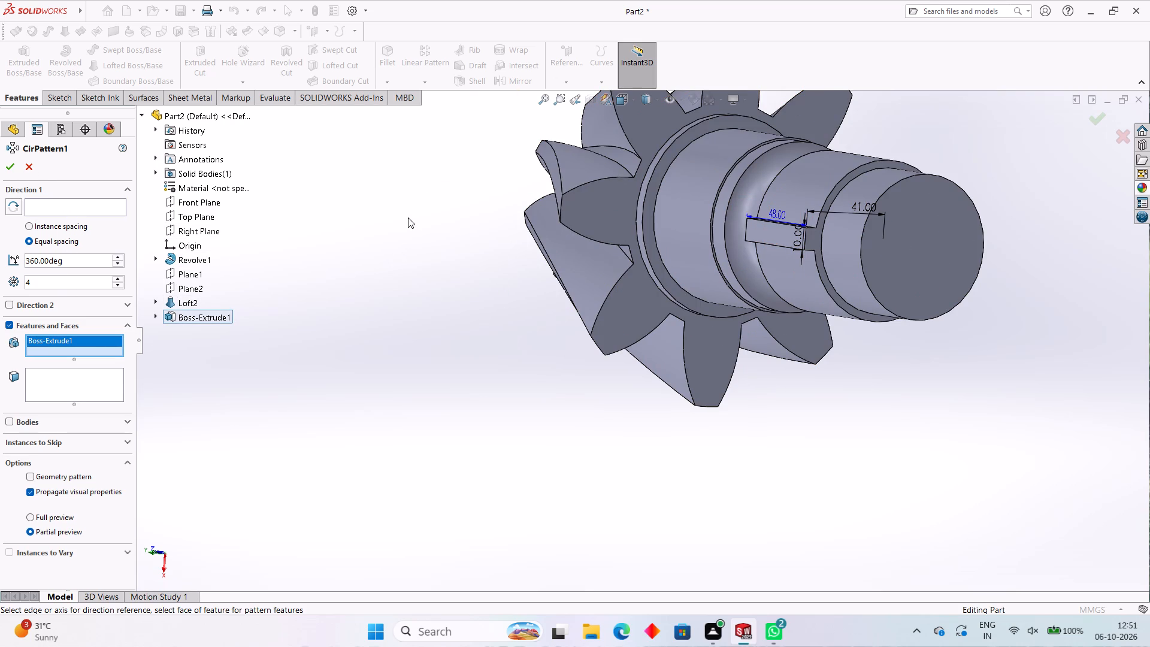
pyautogui.click(61, 210)
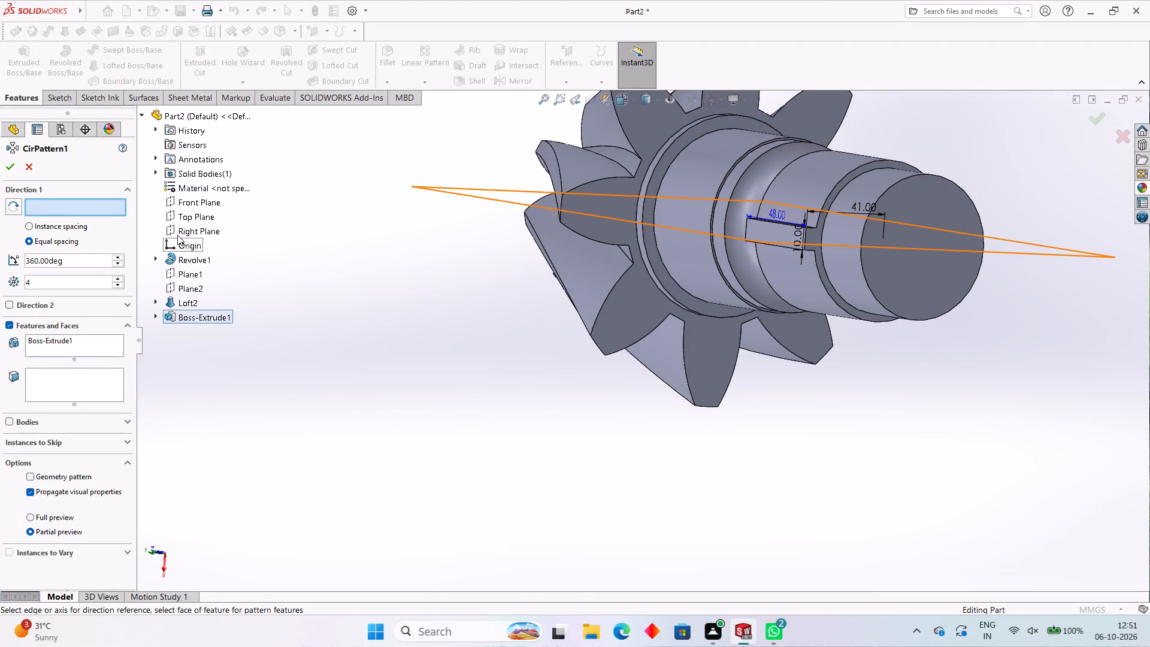
pyautogui.click(785, 246)
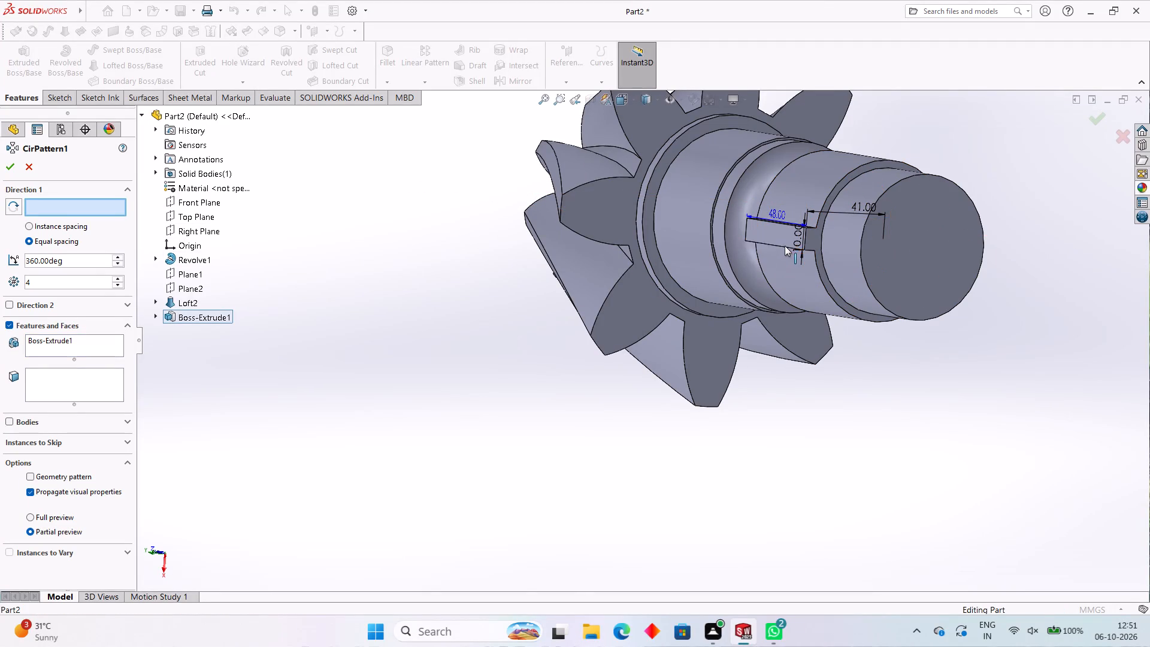
pyautogui.moveTo(799, 278); pyautogui.dragTo(809, 213, button='middle')
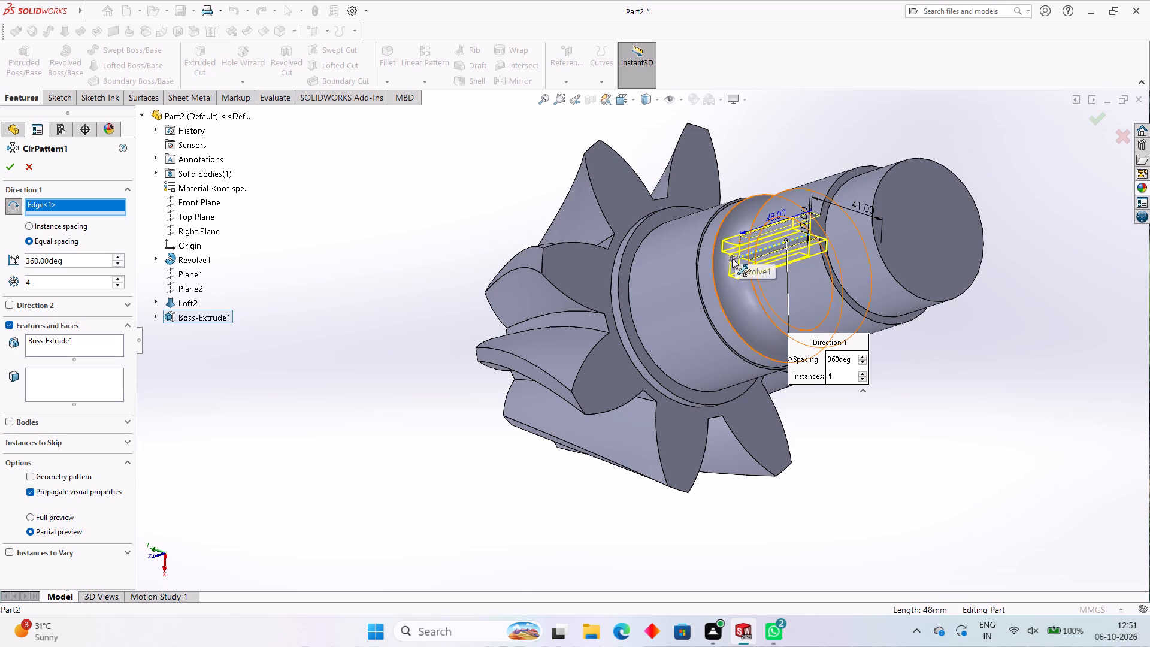
pyautogui.click(862, 253)
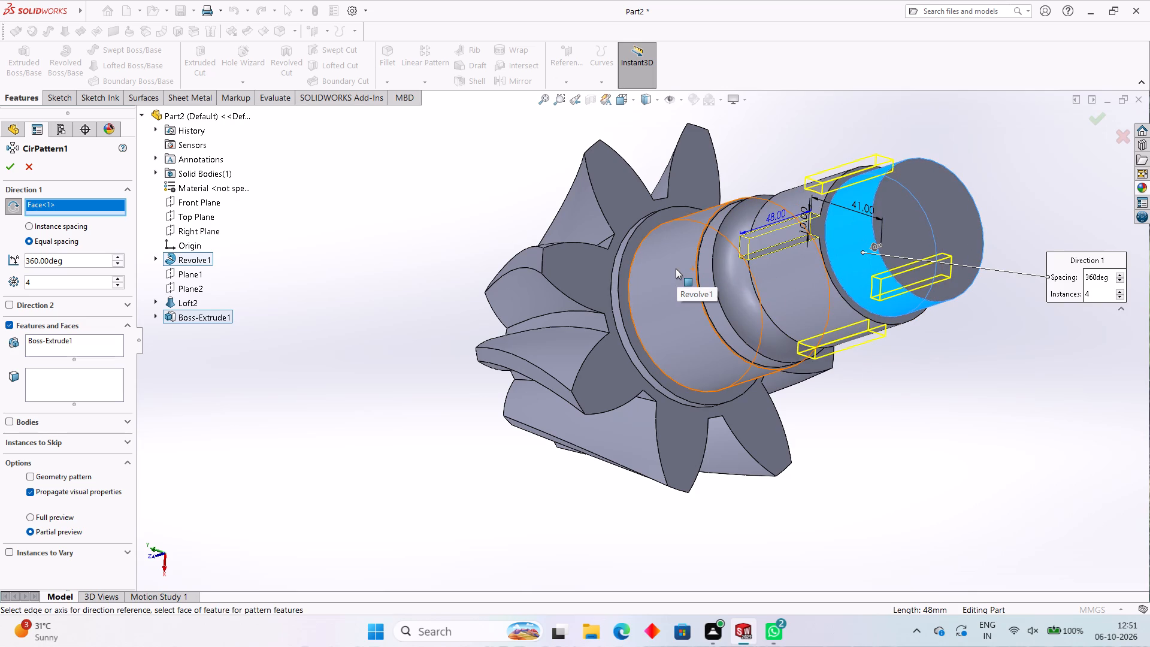
pyautogui.doubleClick(74, 286)
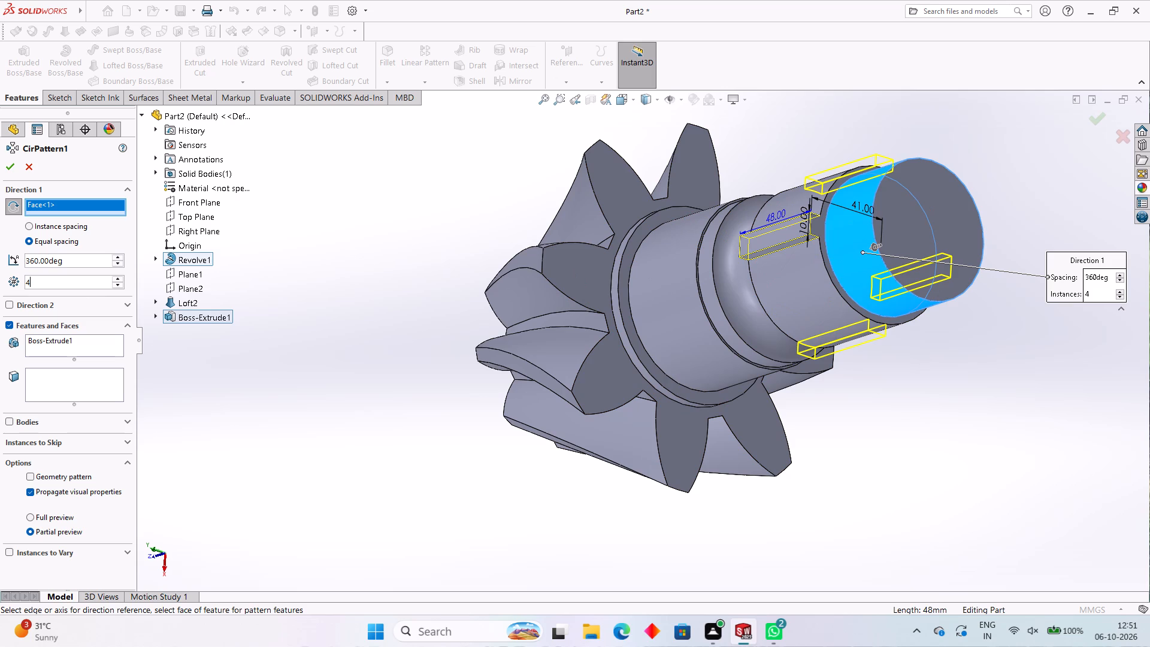
pyautogui.write('15')
pyautogui.press('Return')
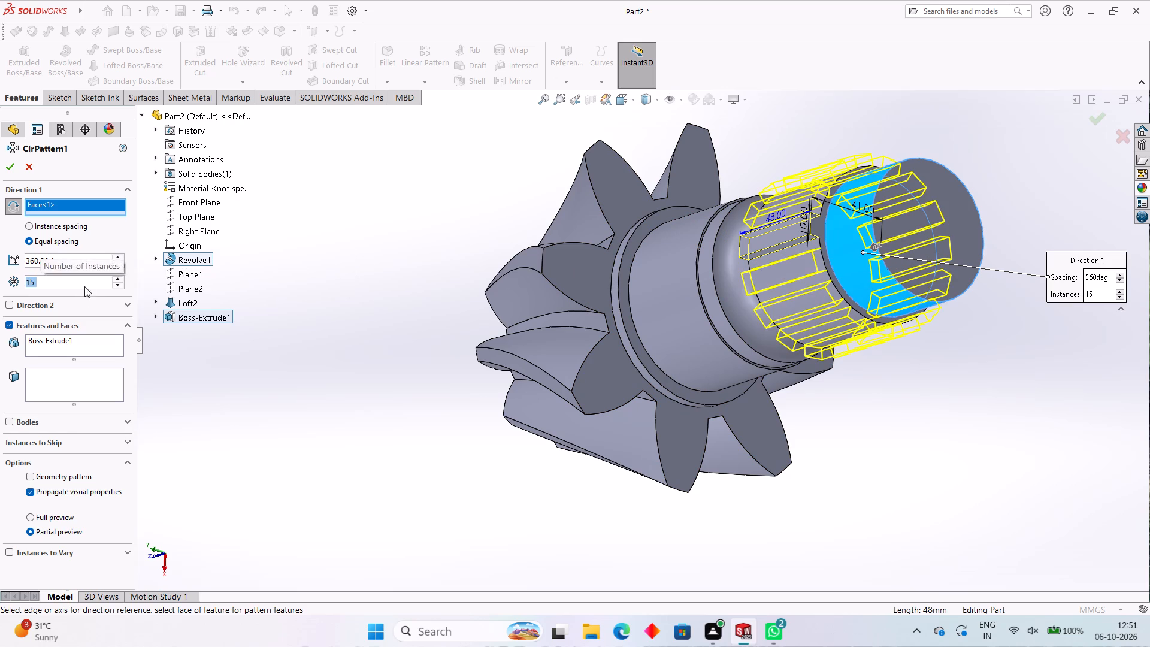
pyautogui.click(6, 169)
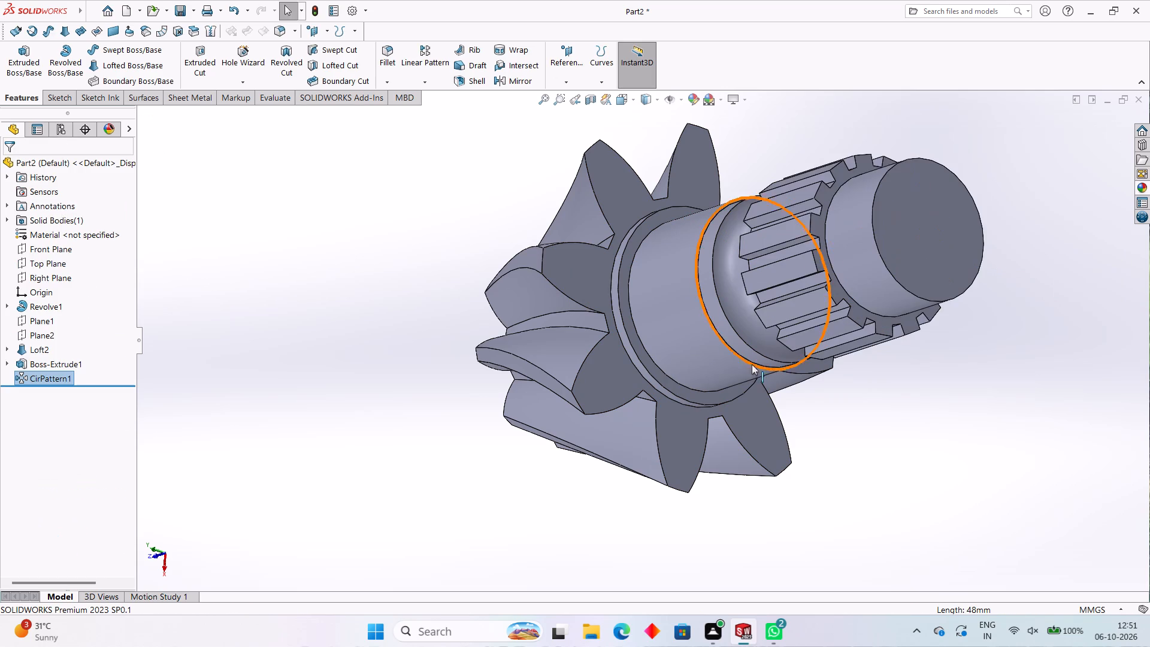
# Sketch a 35 mm diameter circle centred on the origin on the shaft's free end face.
pyautogui.moveTo(827, 371); pyautogui.dragTo(770, 413, button='middle')
pyautogui.click(622, 294)
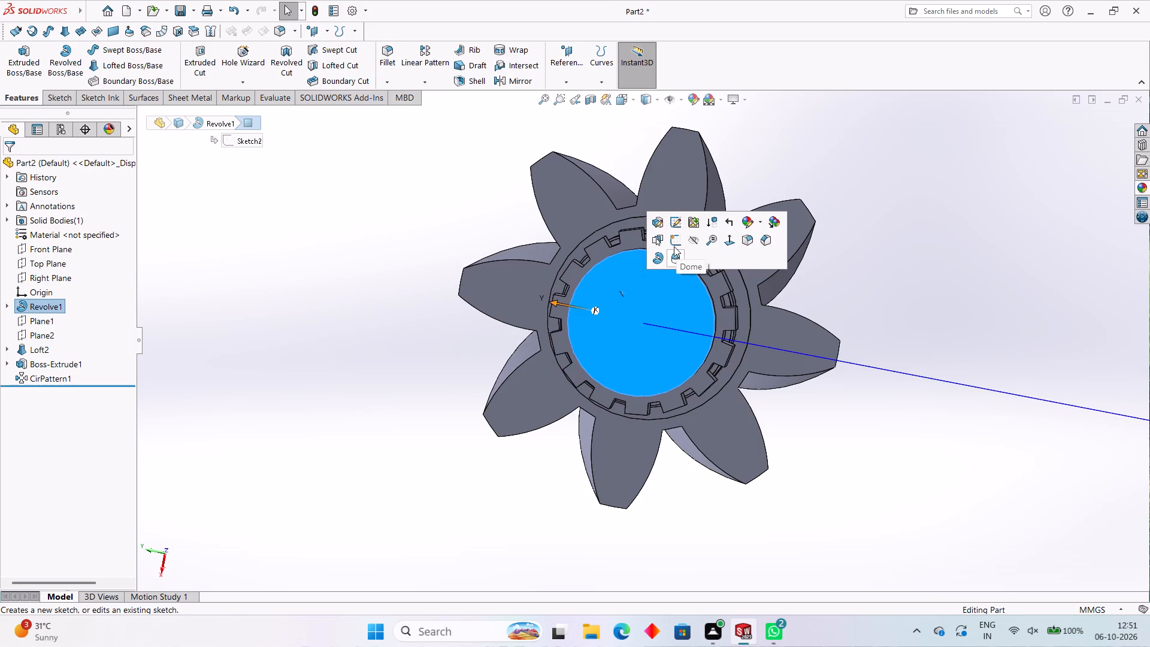
pyautogui.click(674, 246)
pyautogui.click(129, 46)
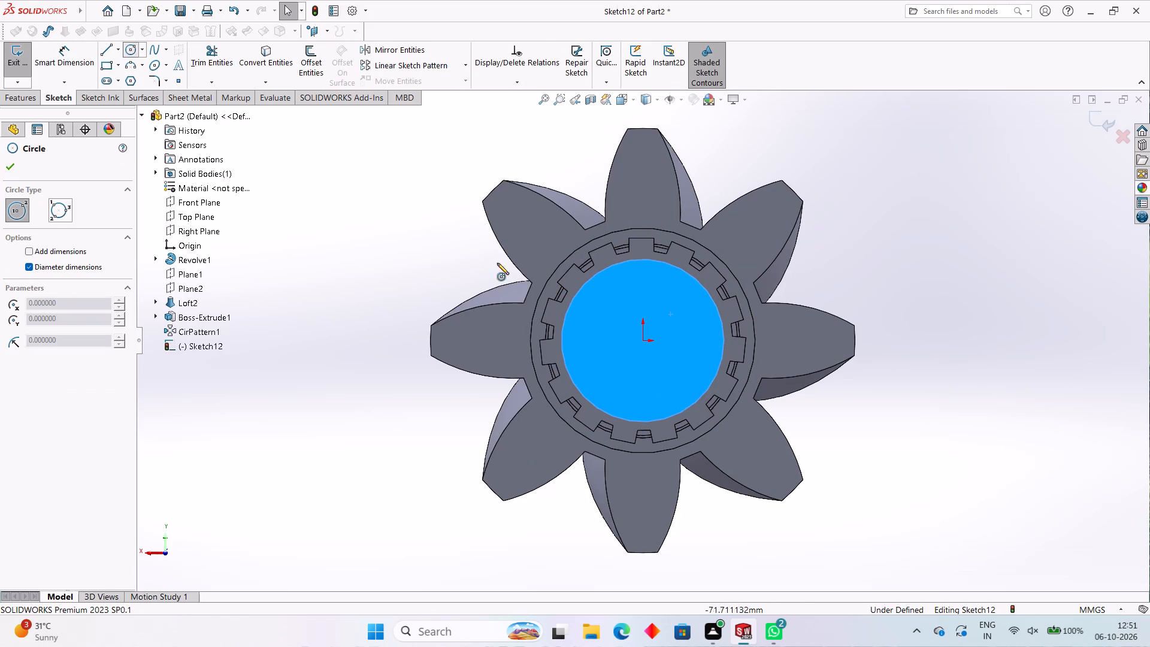
pyautogui.click(641, 338)
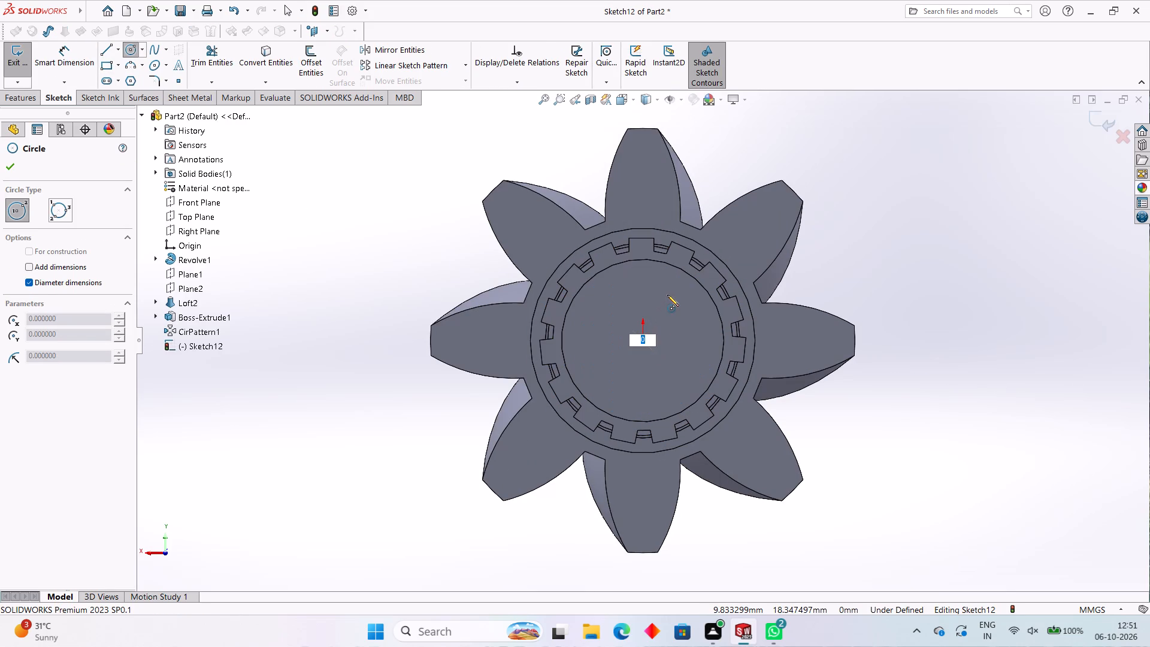
pyautogui.write('35')
pyautogui.press('Return')
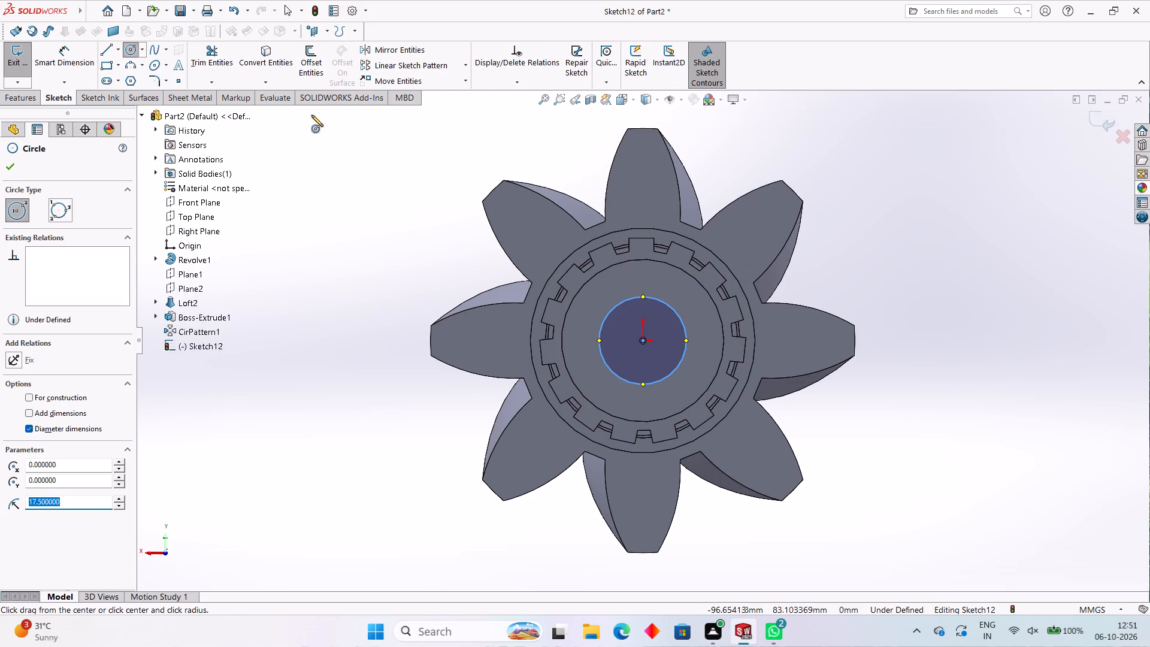
# Cut-extrude the circle with the Up To Next end condition to bore through the shaft and gear.
pyautogui.click(14, 105)
pyautogui.click(202, 52)
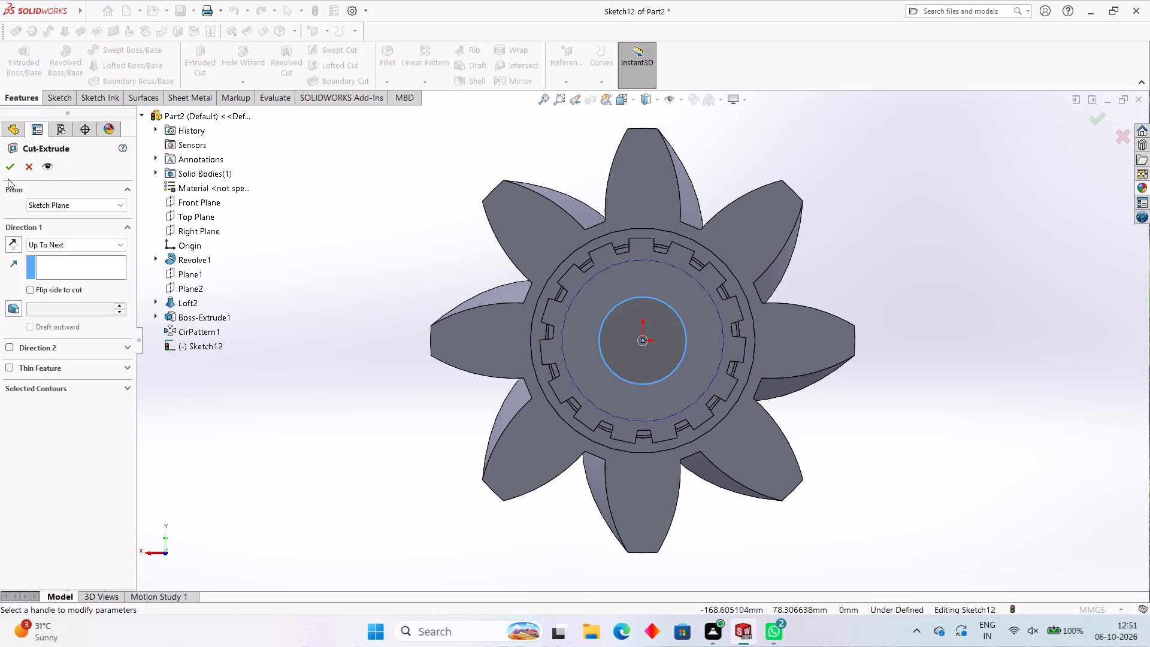
pyautogui.moveTo(286, 198); pyautogui.dragTo(338, 244, button='middle')
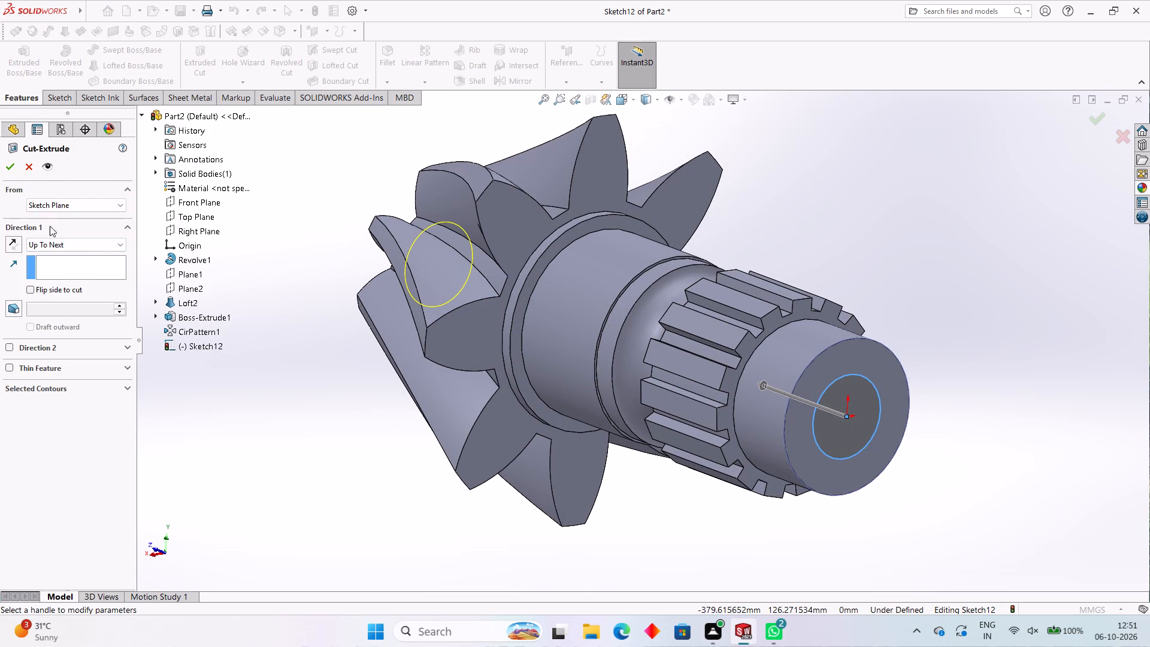
pyautogui.click(8, 167)
pyautogui.click(872, 217)
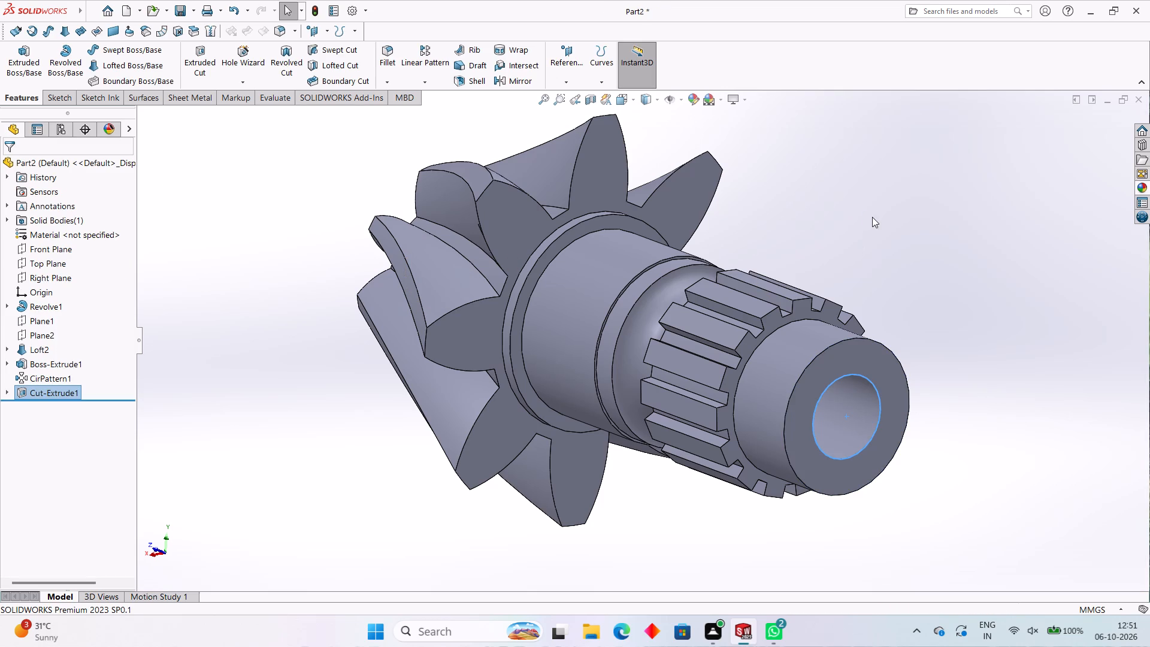
# Examine the bore, the splined shaft and the gear teeth from several sides.
pyautogui.moveTo(923, 295); pyautogui.dragTo(944, 286, button='middle')
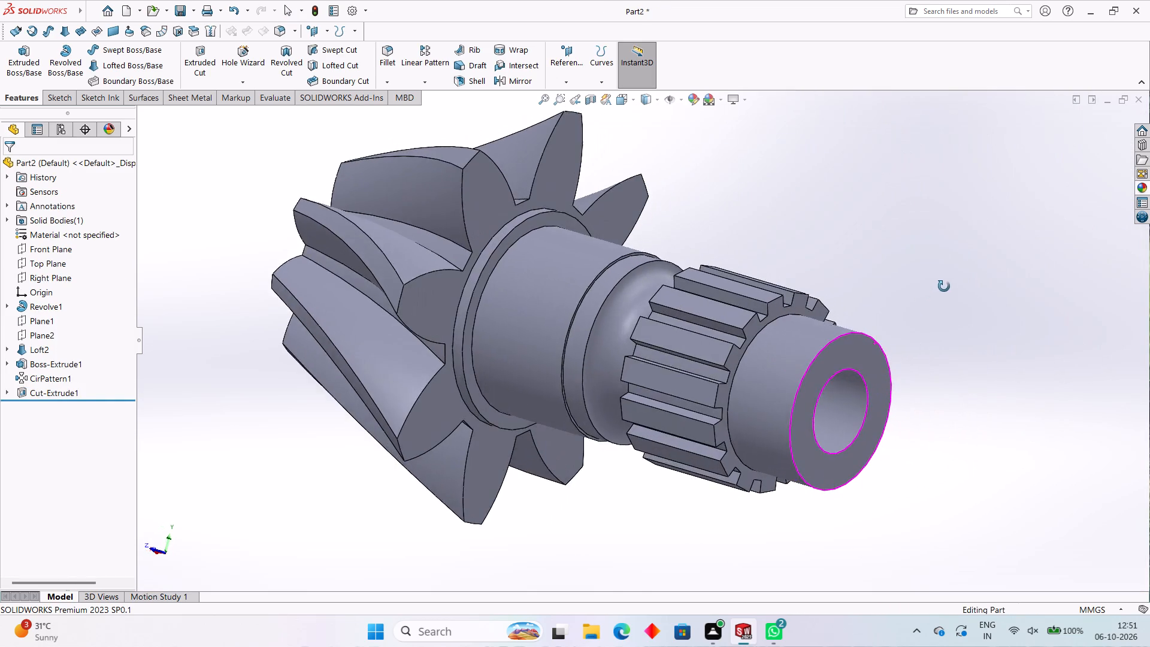
pyautogui.moveTo(944, 286); pyautogui.dragTo(959, 199, button='middle')
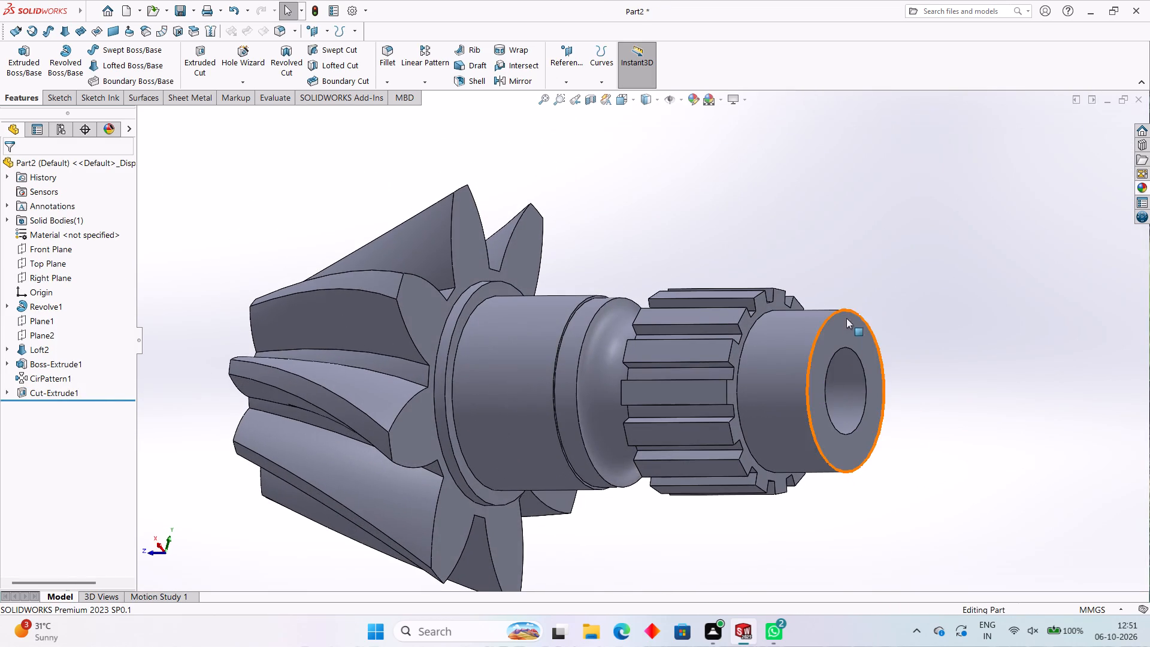
pyautogui.moveTo(845, 313); pyautogui.dragTo(849, 341, button='middle')
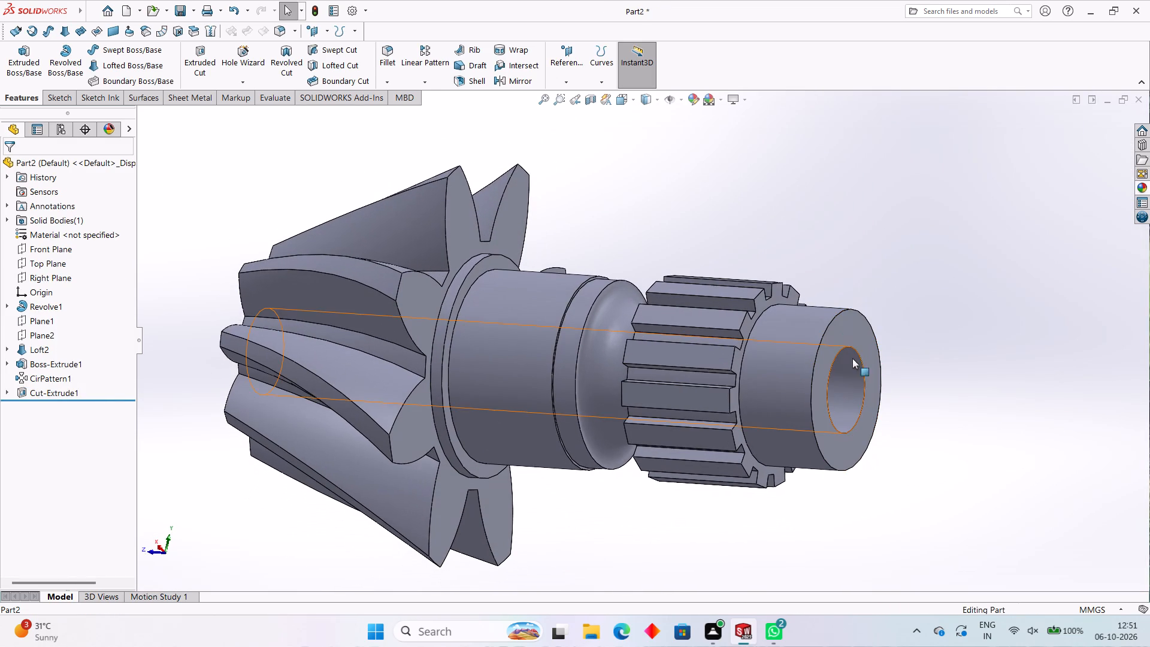
pyautogui.moveTo(591, 465); pyautogui.dragTo(750, 346, button='middle')
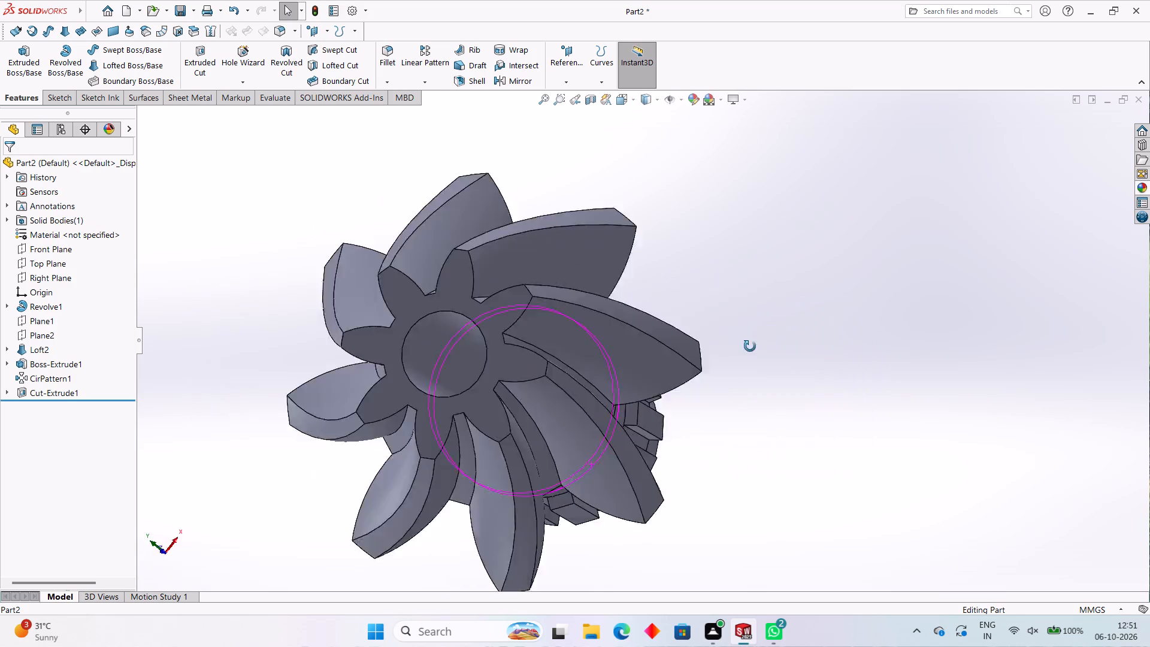
pyautogui.moveTo(750, 346); pyautogui.dragTo(1101, 282, button='middle')
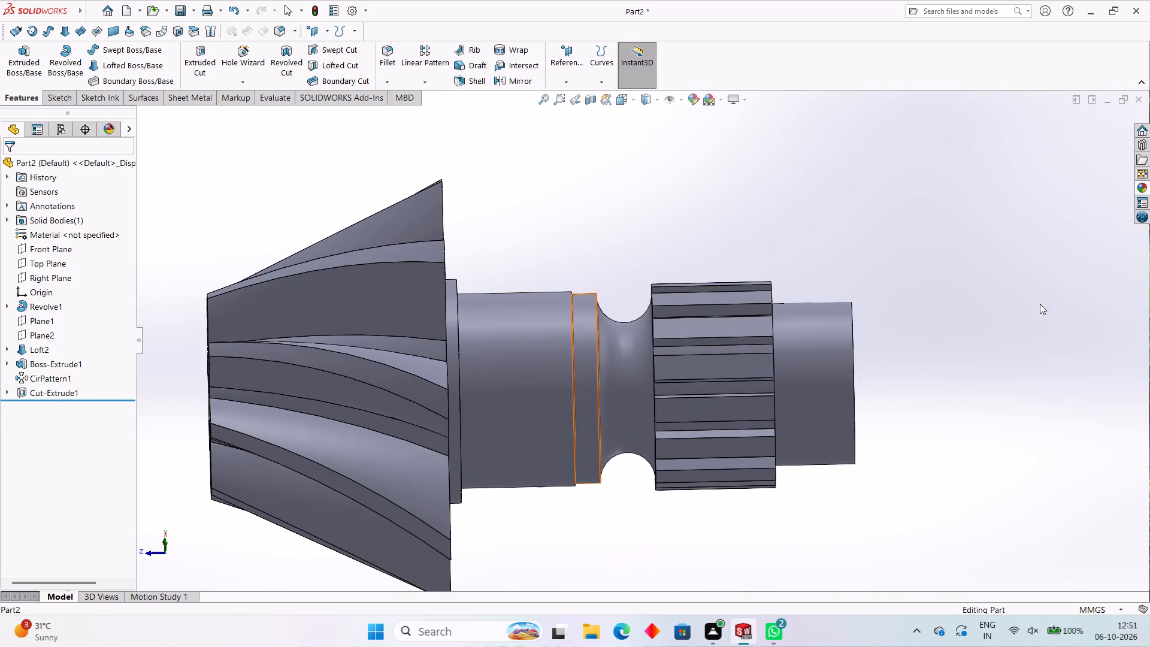
pyautogui.moveTo(633, 497); pyautogui.dragTo(709, 467, button='middle')
pyautogui.scroll(3, 710, 471)
pyautogui.moveTo(830, 383); pyautogui.dragTo(796, 510, button='middle')
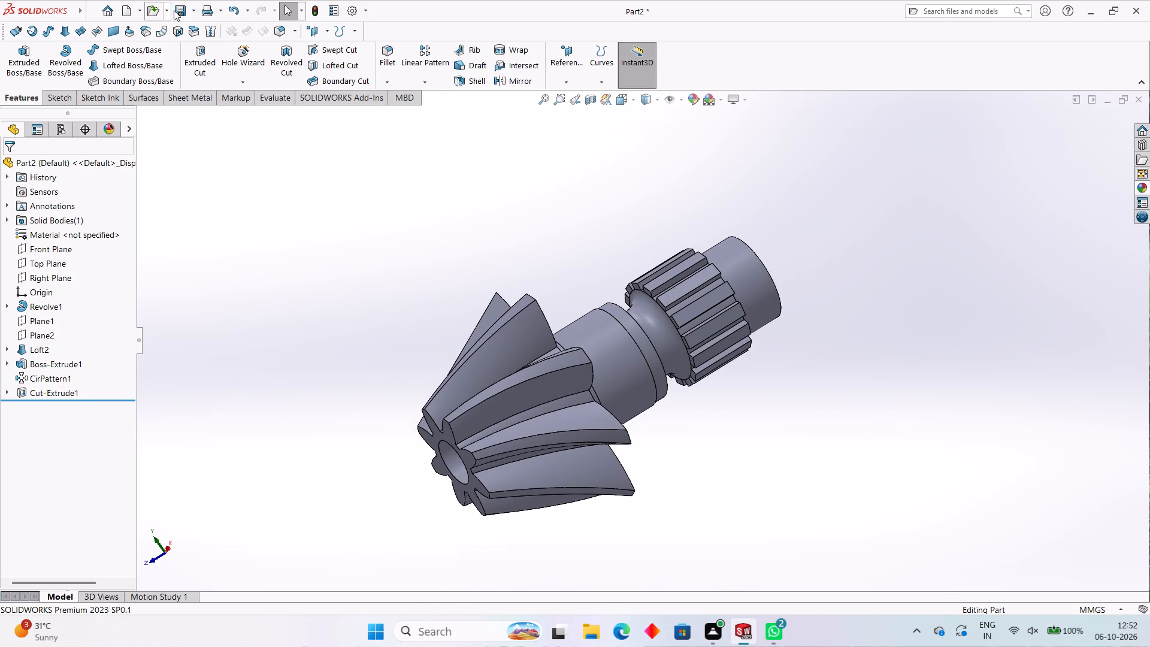
# Save the part in the Documents folder as a SOLIDWORKS part named "helical bevvel".
pyautogui.click(193, 6)
pyautogui.click(209, 44)
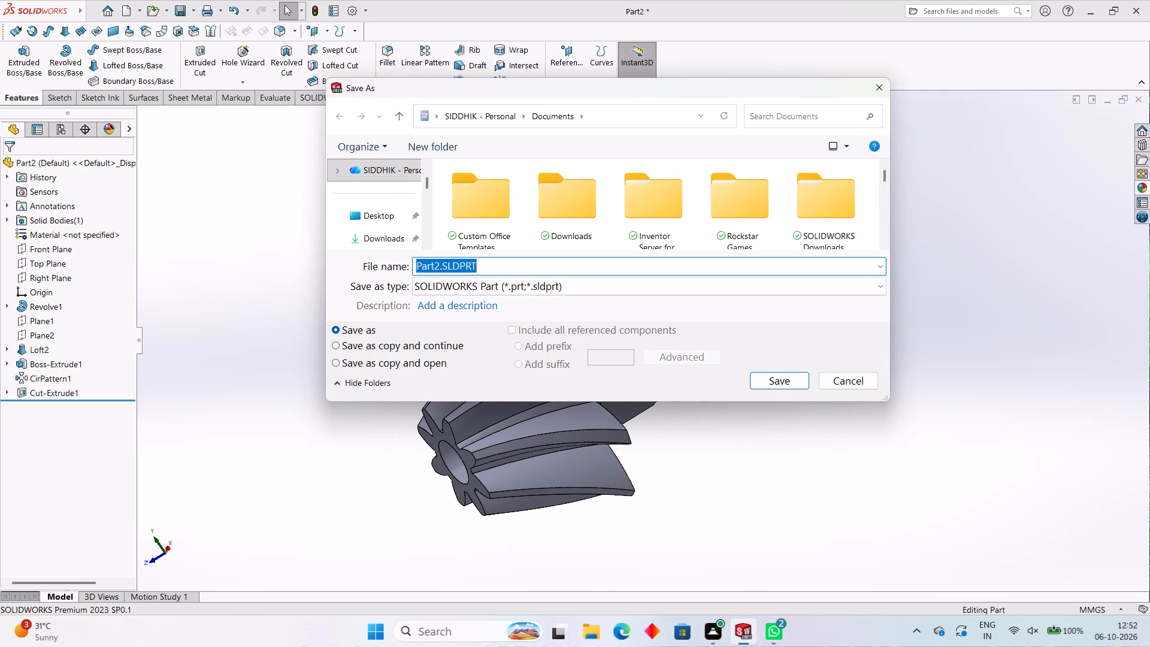
pyautogui.write('helical')
pyautogui.press('space')
pyautogui.write('bevvel')
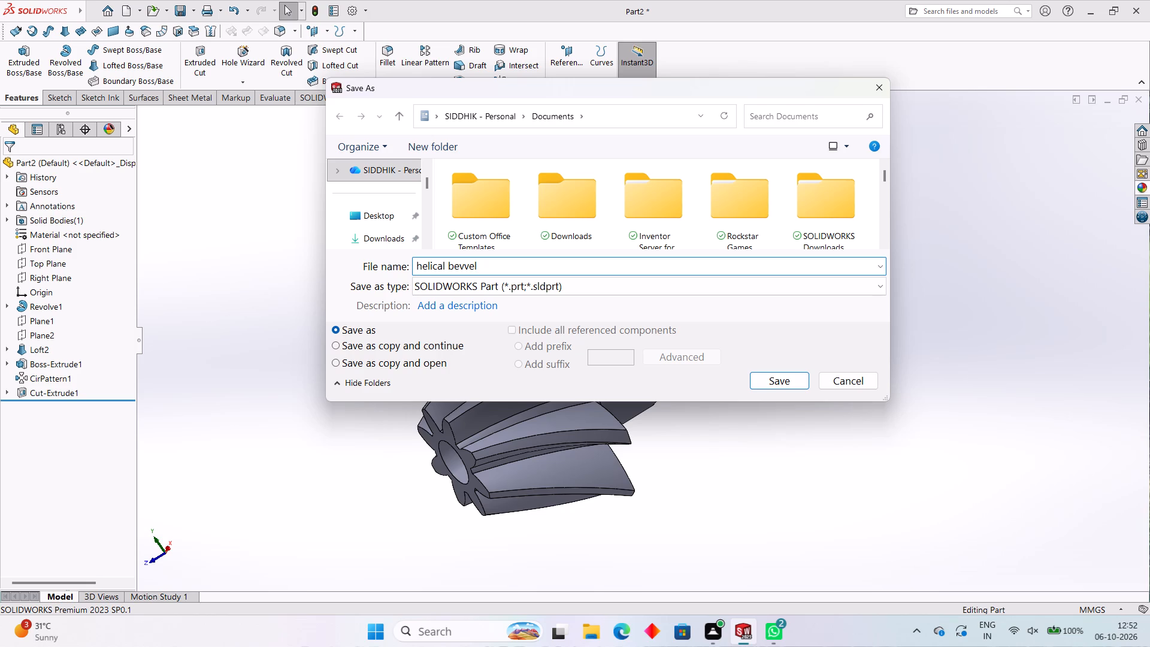
pyautogui.click(769, 379)
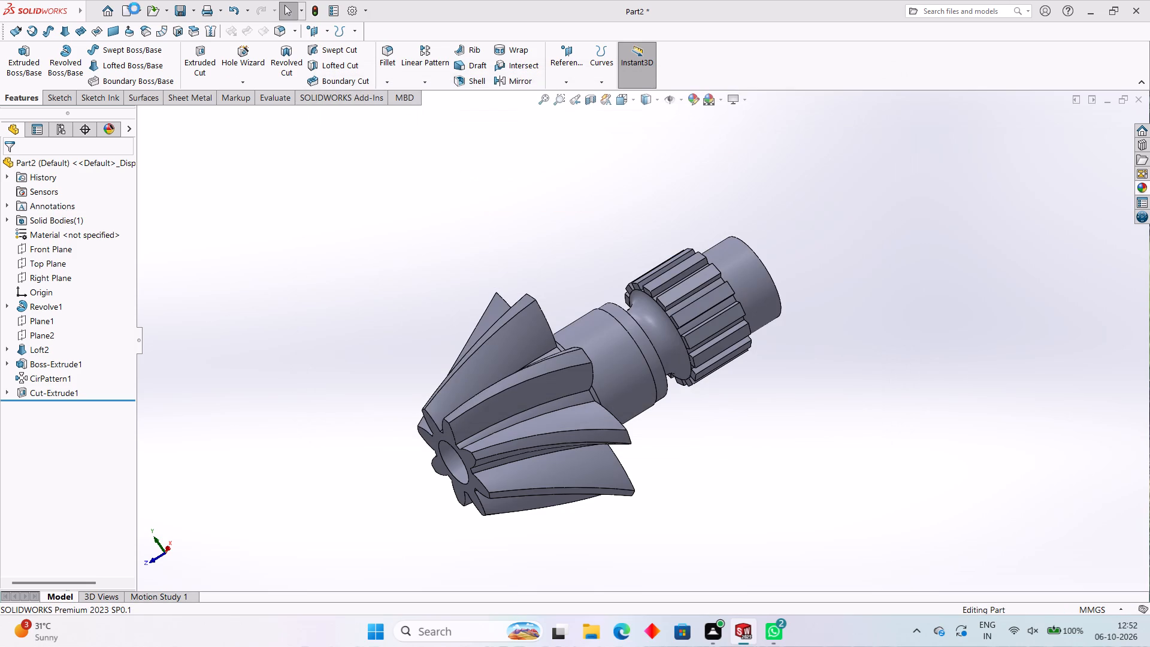
# Save the part also in Adobe Portable Document Format (*.pdf).
pyautogui.click(195, 10)
pyautogui.click(205, 44)
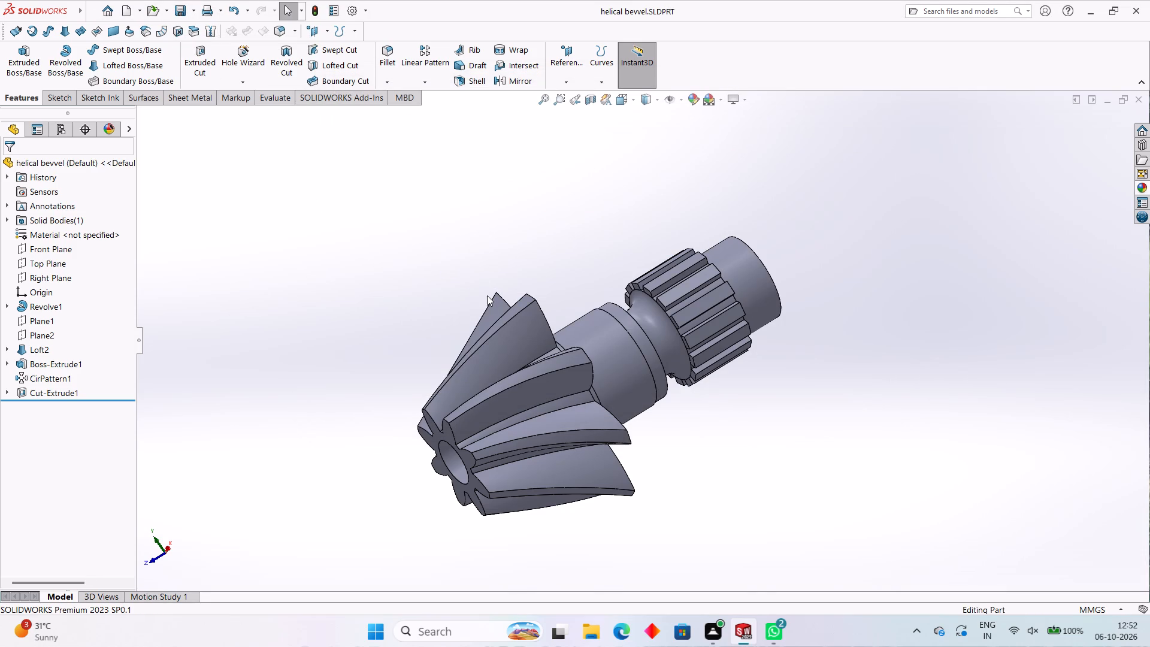
pyautogui.click(583, 287)
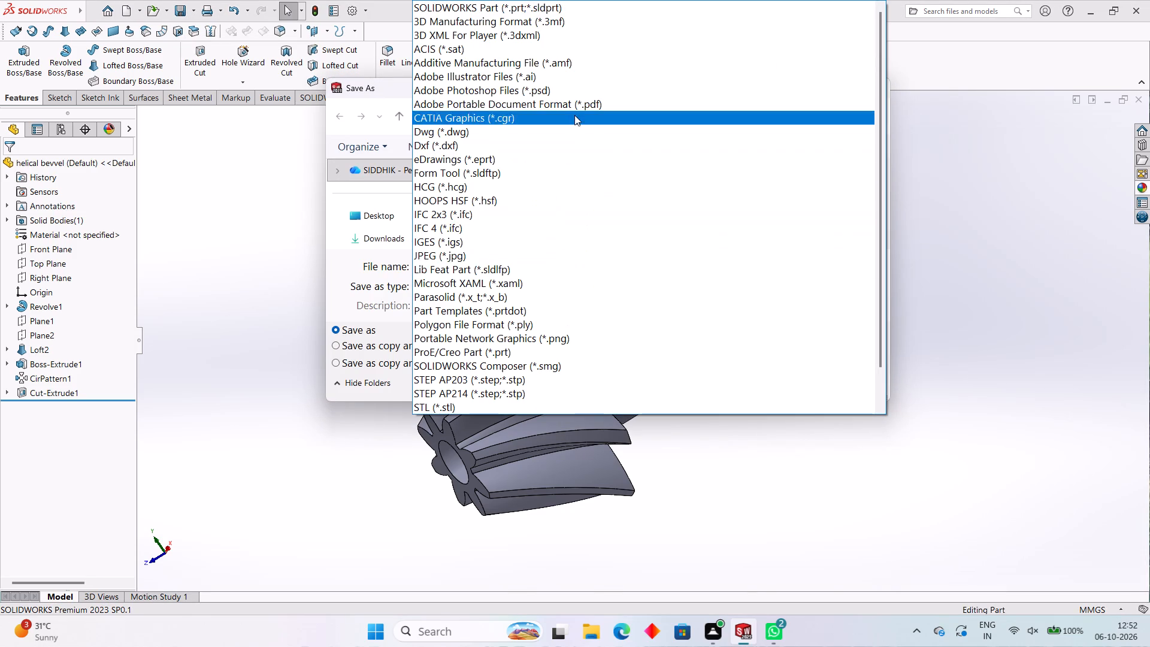
pyautogui.click(576, 107)
pyautogui.click(772, 407)
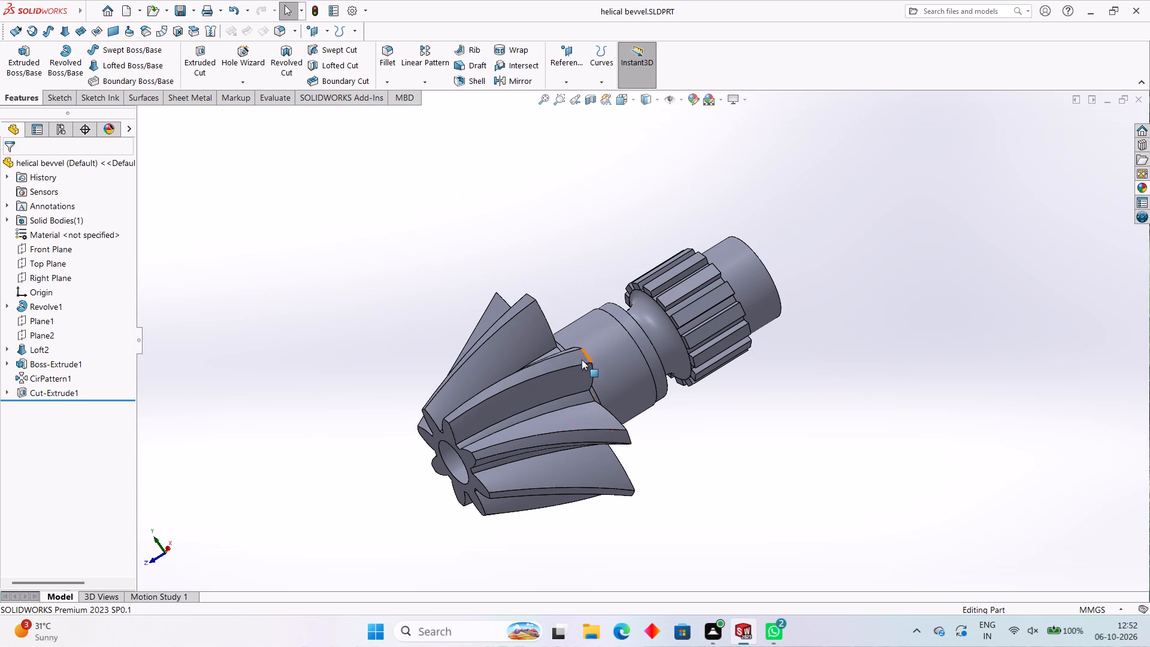